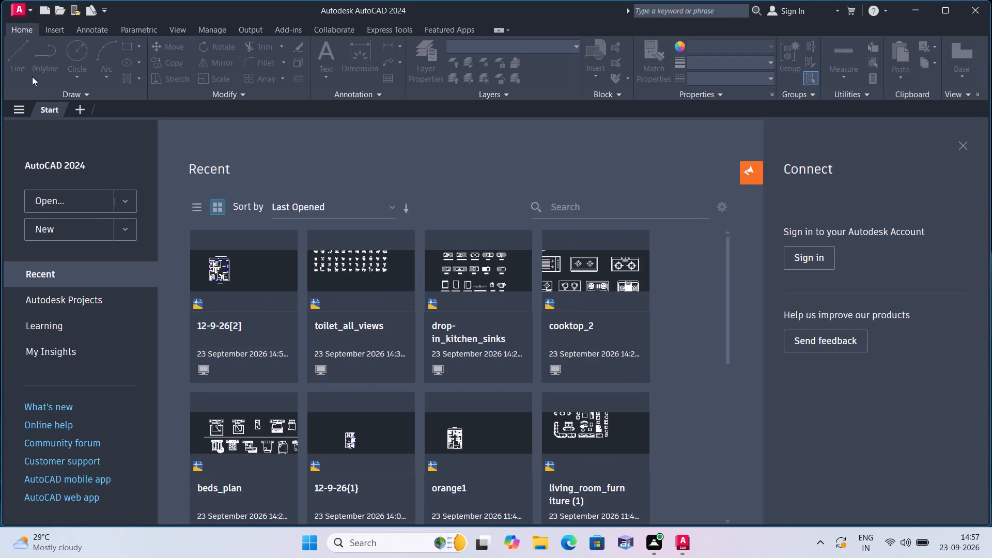
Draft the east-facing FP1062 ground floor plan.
Create a new blank drawing.
left_click(89, 230)
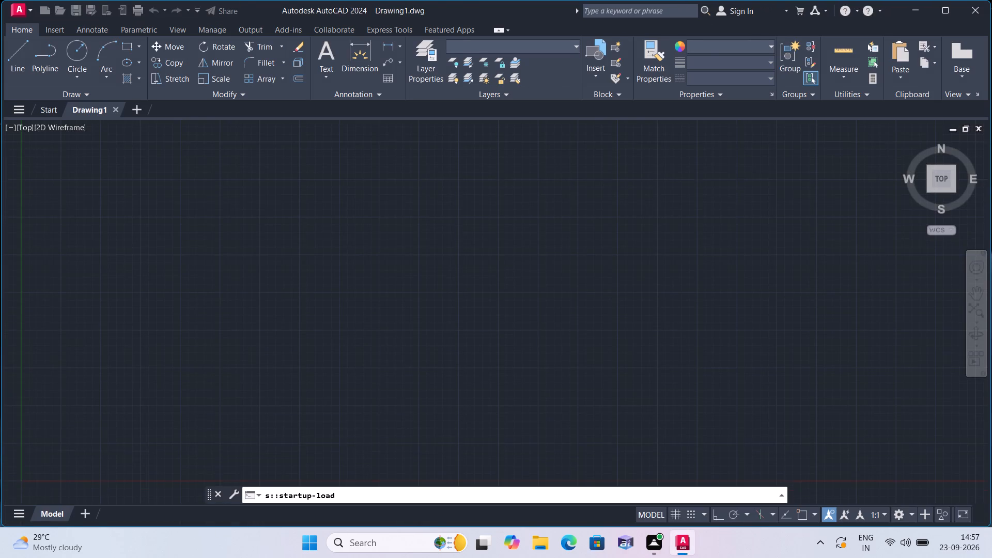
Set the drawing limits from 0,0 to 1000,1000.
key("l")
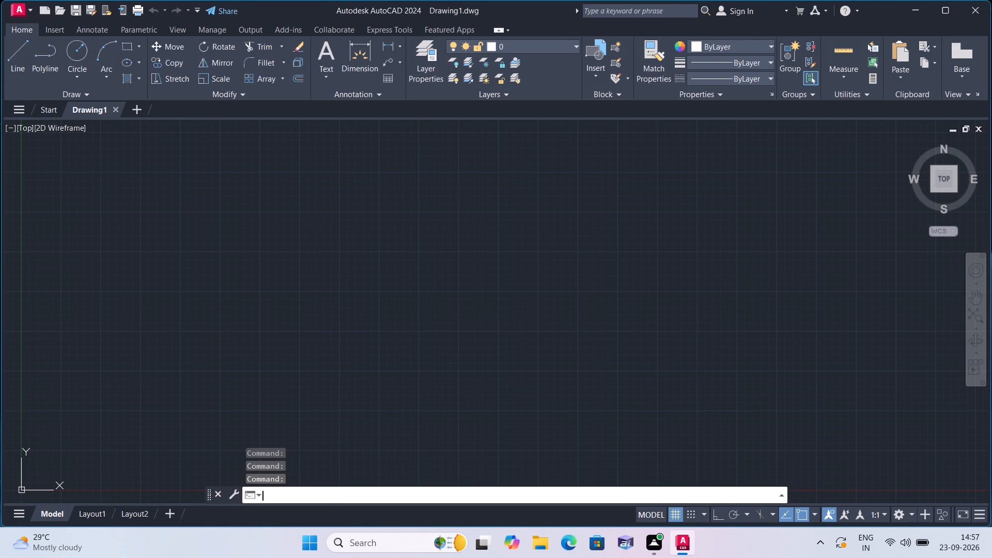
type("im")
key("space")
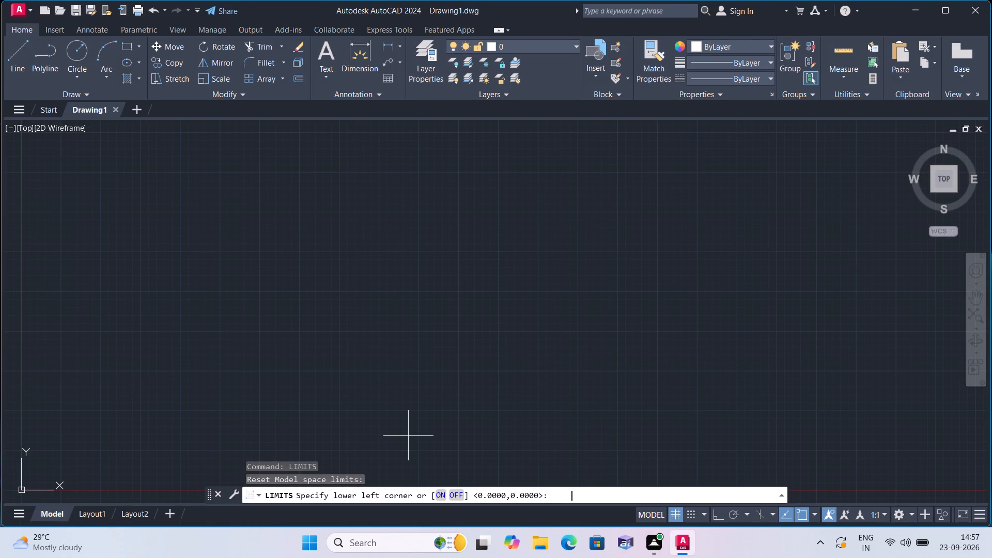
key("0")
type(",0 1000,1000")
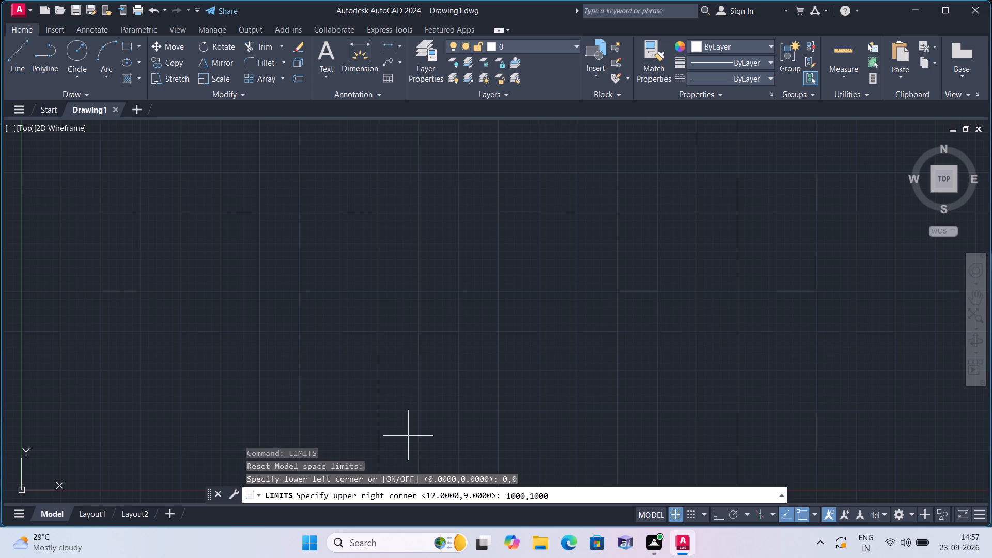
key("space")
Configure the drawing units to Engineering length type with 0'-0" precision.
type("un")
key("space")
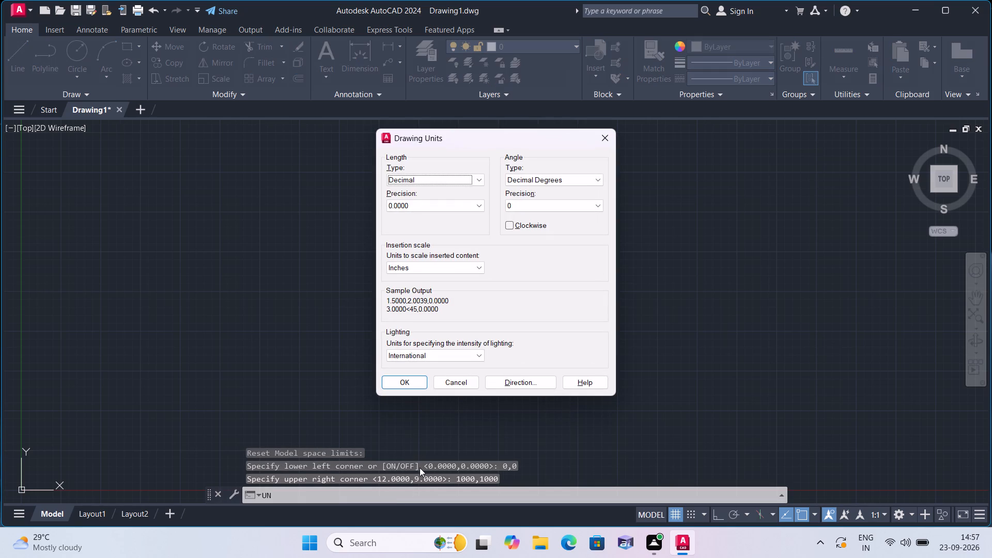
left_click(474, 177)
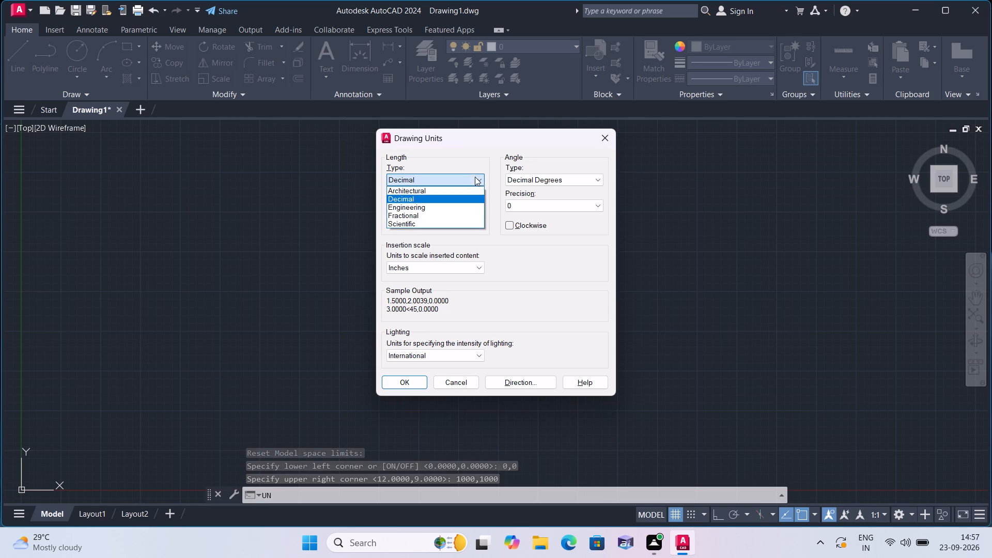
left_click(467, 205)
left_click(464, 200)
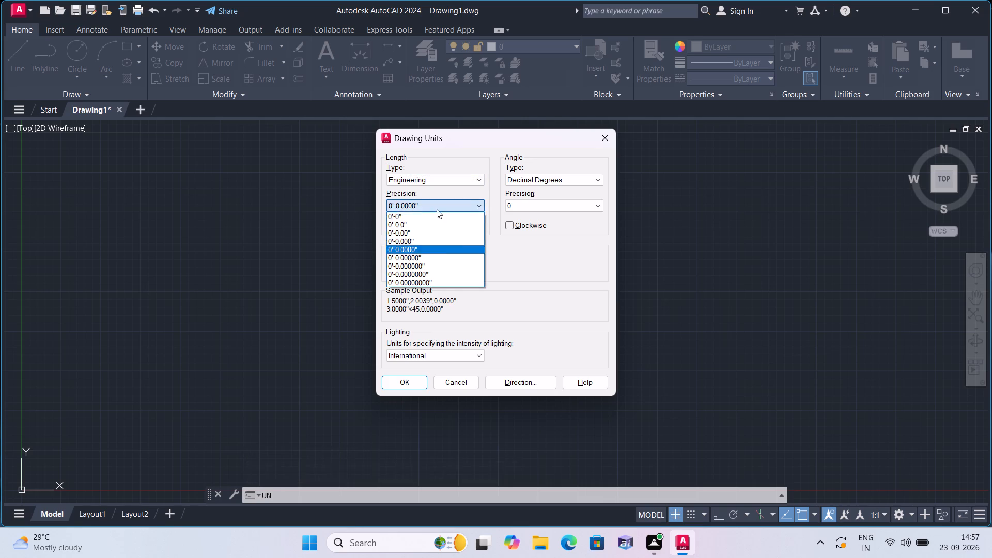
left_click(421, 219)
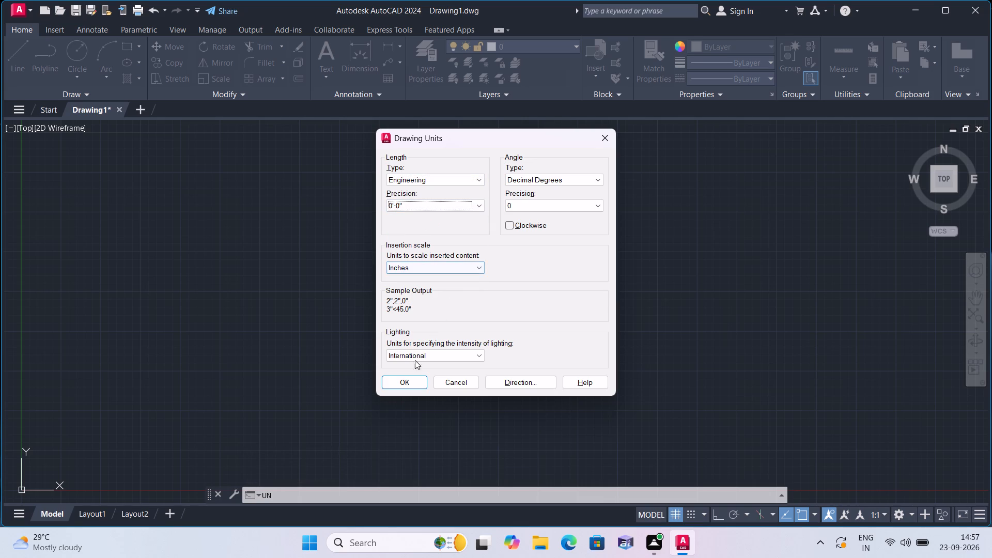
left_click(398, 382)
Modify the Standard dimension style to Engineering primary units with 0'-0" precision and set it current.
type("d")
key("space")
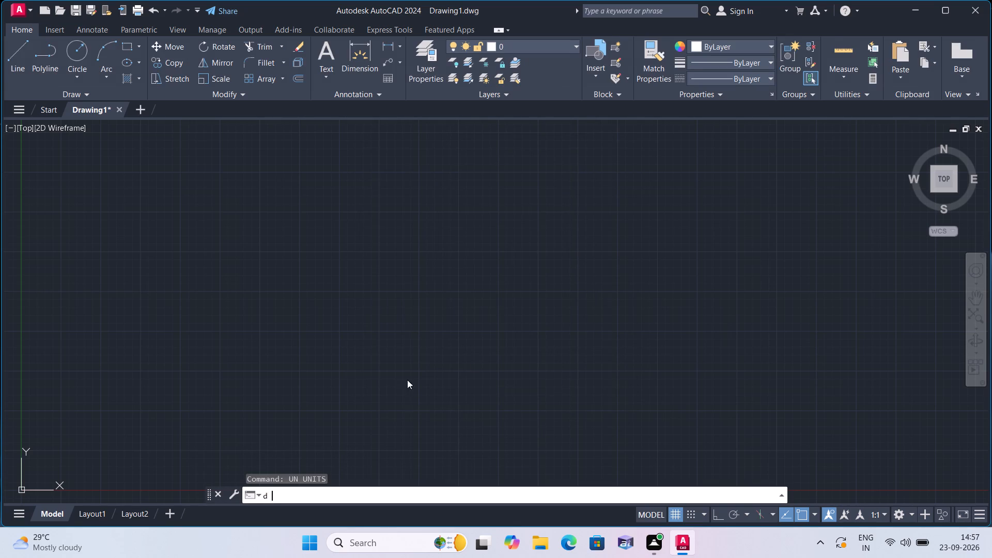
left_click(642, 241)
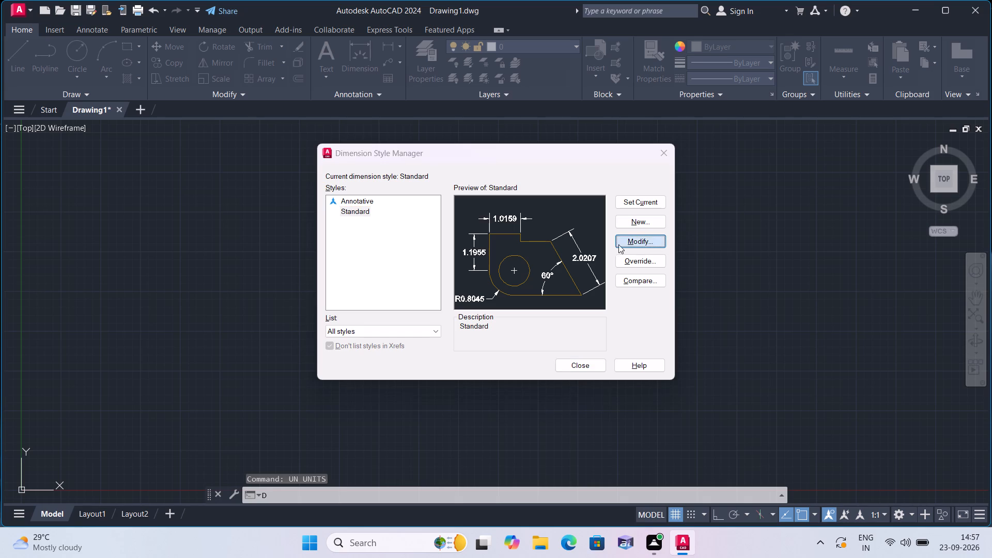
left_click(454, 156)
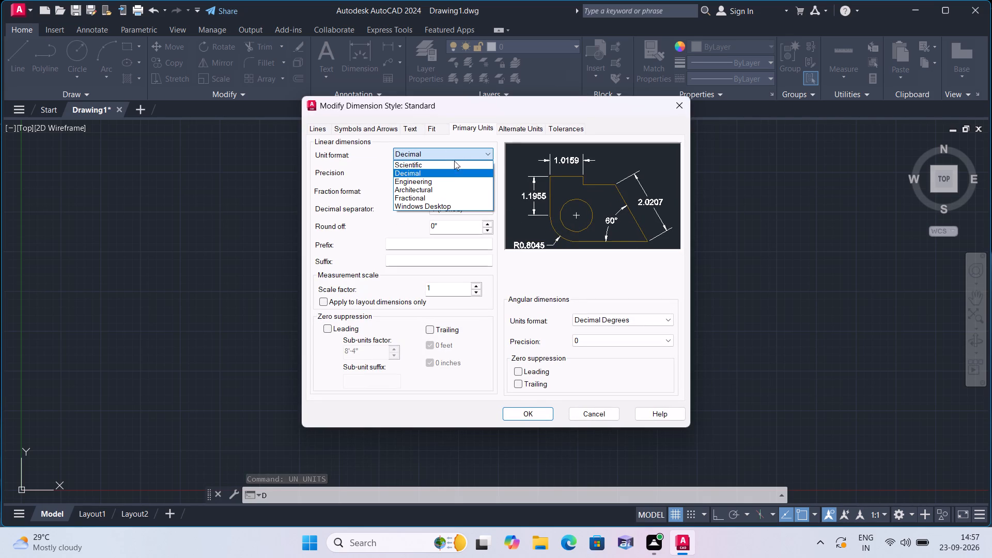
left_click(454, 181)
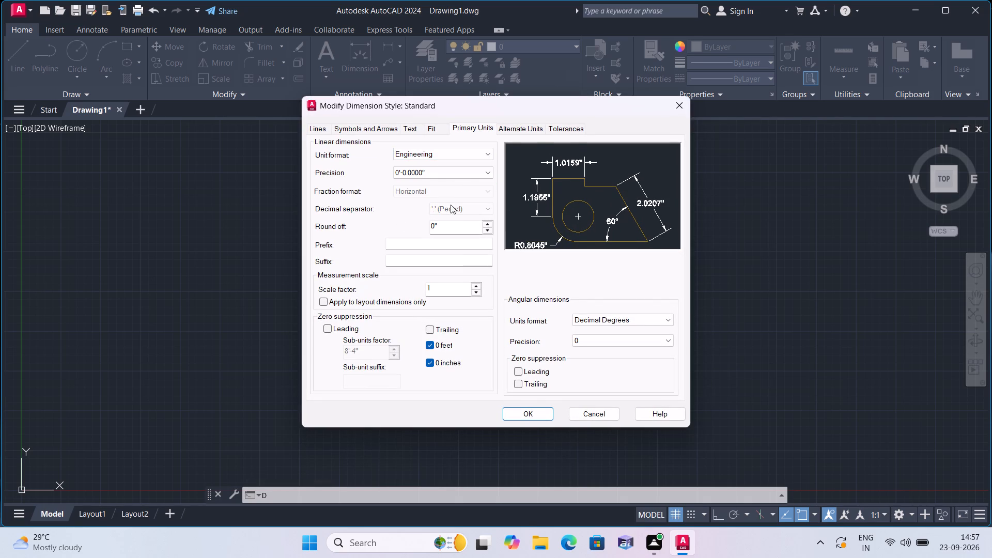
left_click(465, 169)
left_click(458, 180)
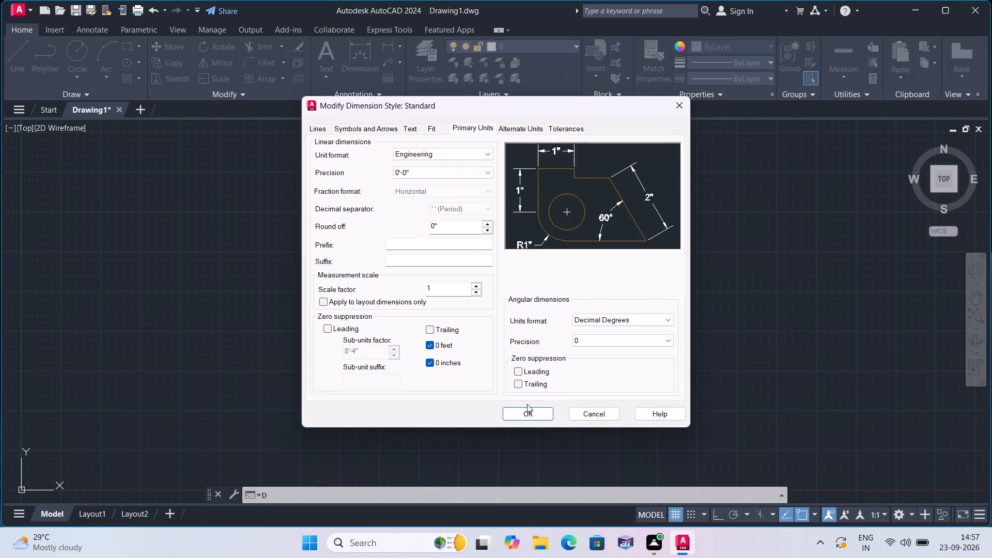
left_click(519, 420)
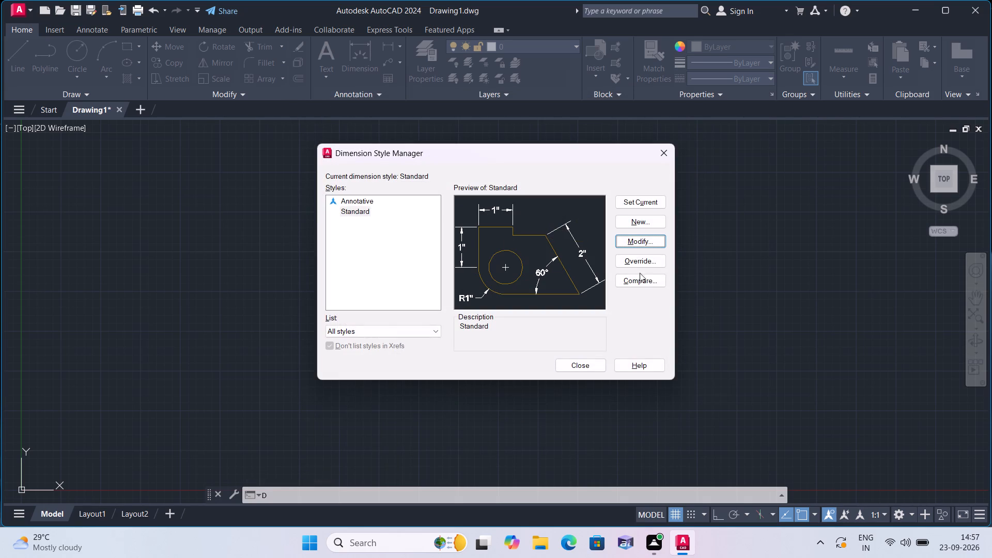
left_click(656, 199)
left_click(634, 202)
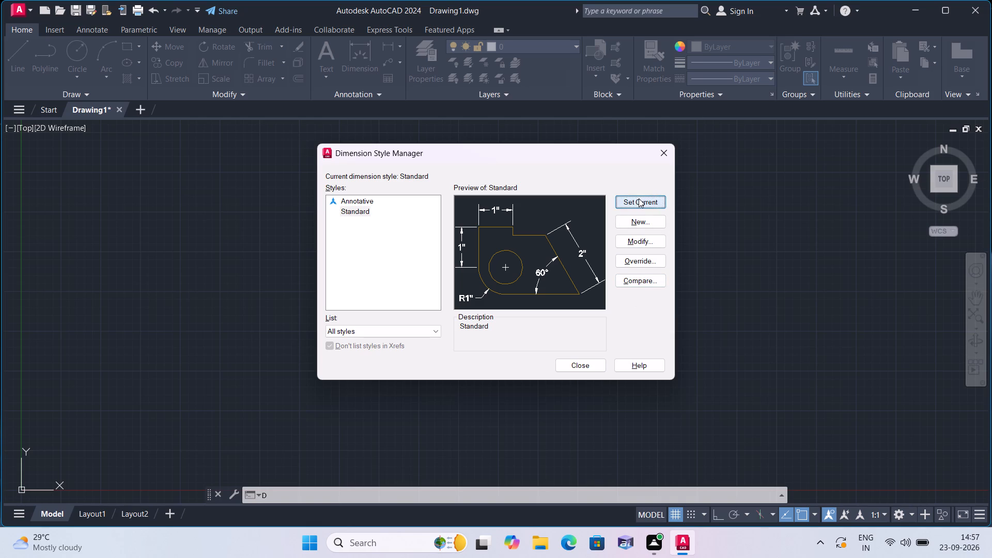
left_click(666, 154)
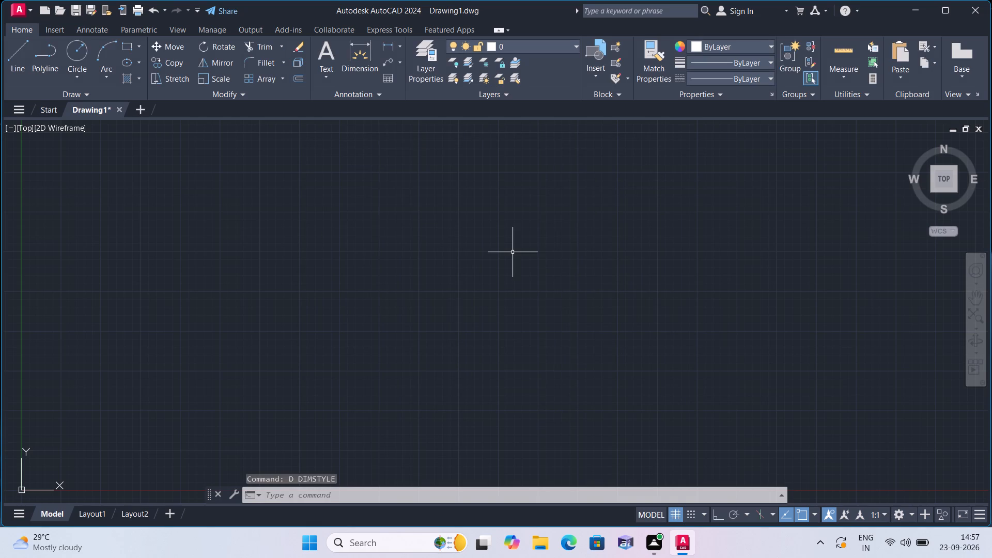
Draw a vertical and a horizontal construction line that cross each other.
type("xl v")
key("space")
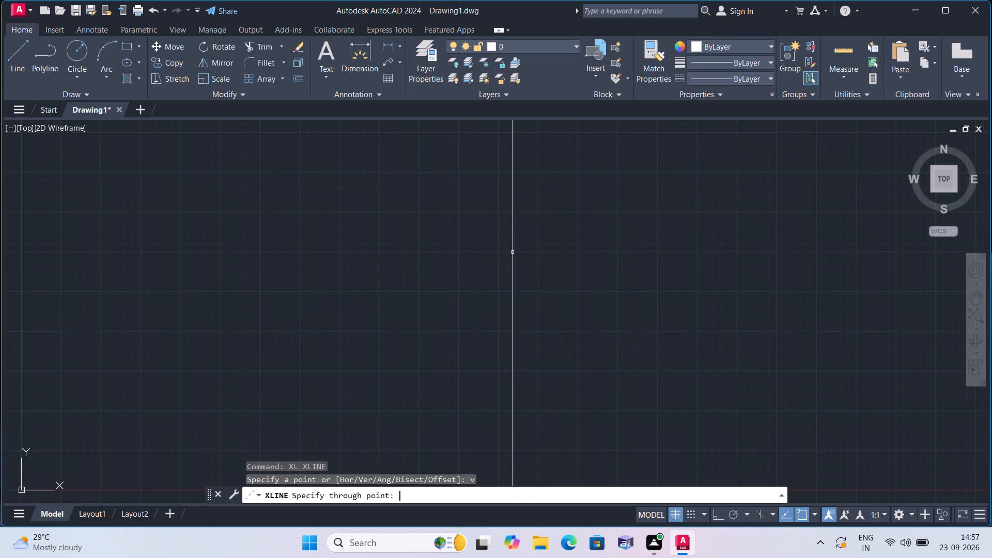
left_click(513, 252)
left_click(420, 268)
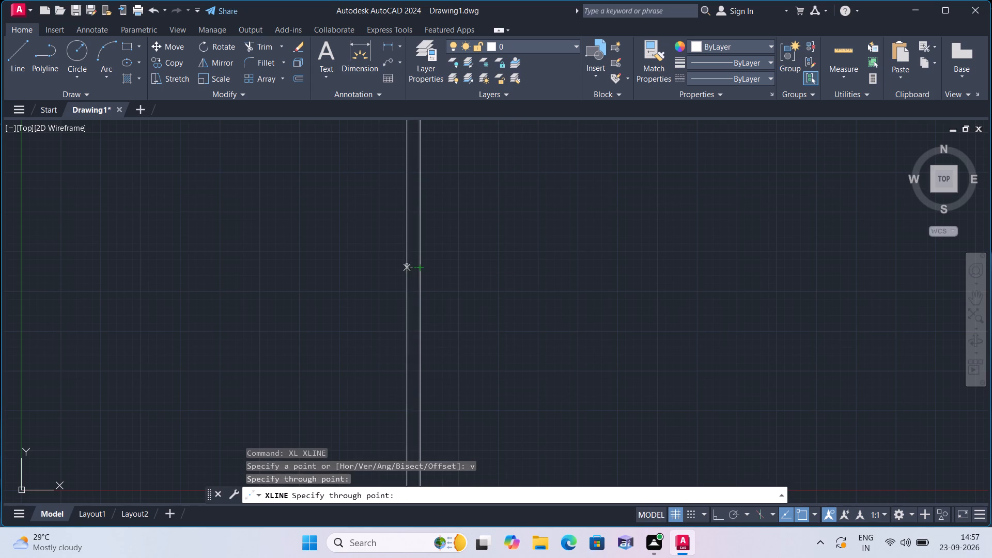
key("Escape")
key("space")
type("h")
key("space")
left_click(349, 253)
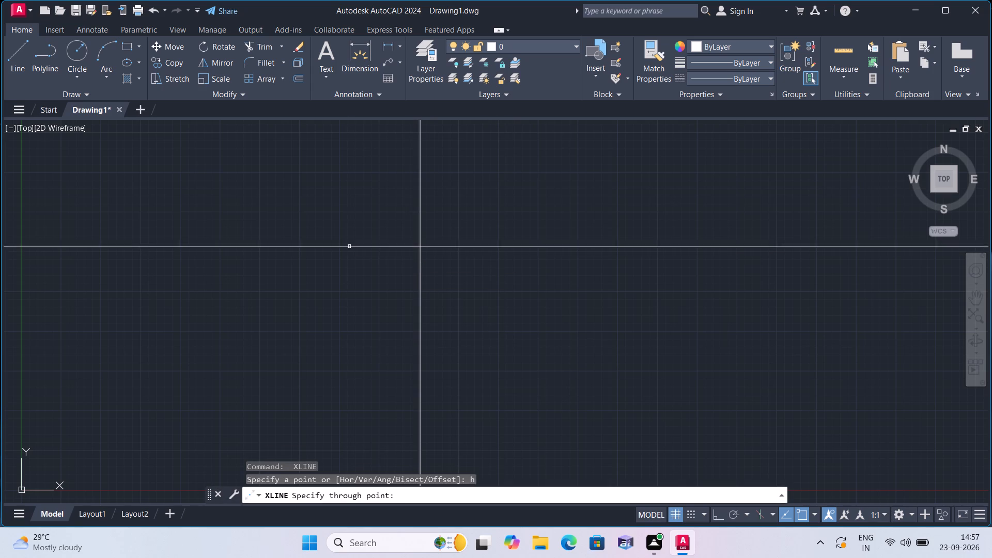
left_click(365, 212)
key("Escape")
Trim off the vertical line above the crossing and the horizontal line left of it, leaving an upper-left corner.
type("trim")
key("space")
left_click(475, 161)
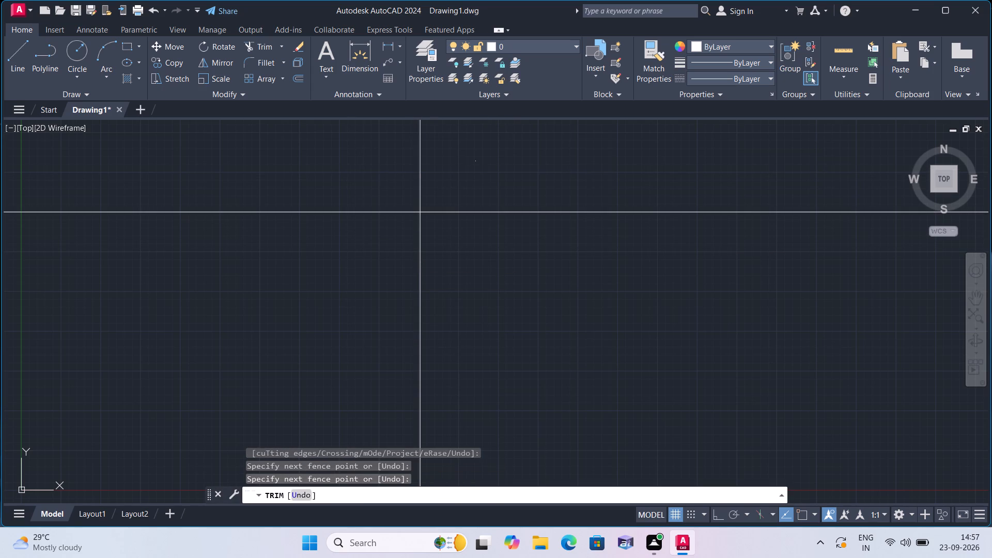
left_click(345, 232)
key("Escape")
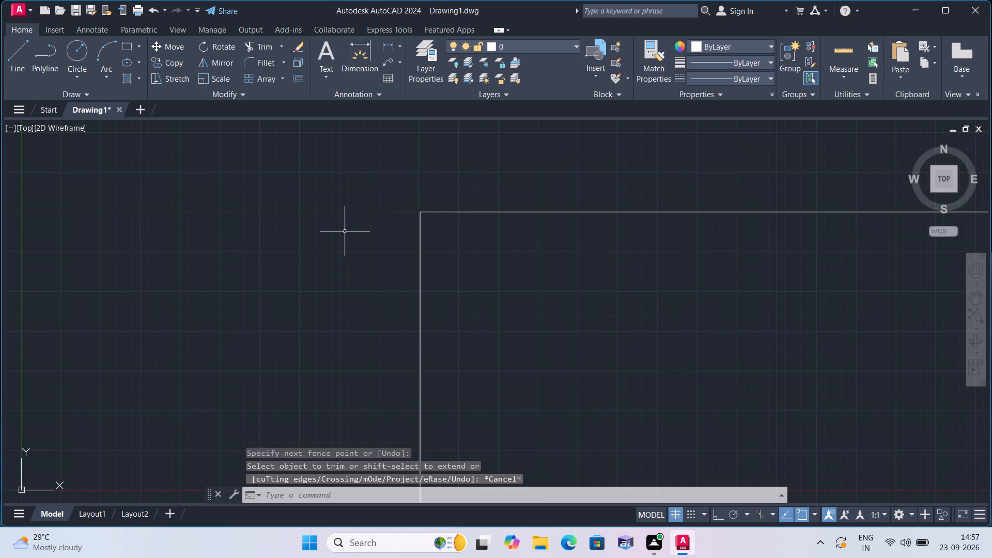
Offset the top horizontal line downward and the left vertical line to the right by 9".
type("offset")
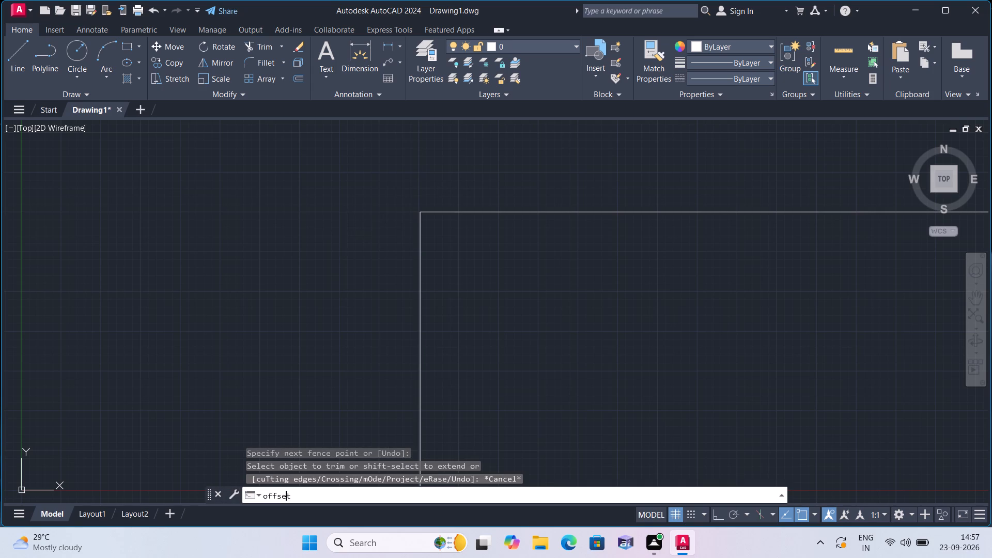
key("space")
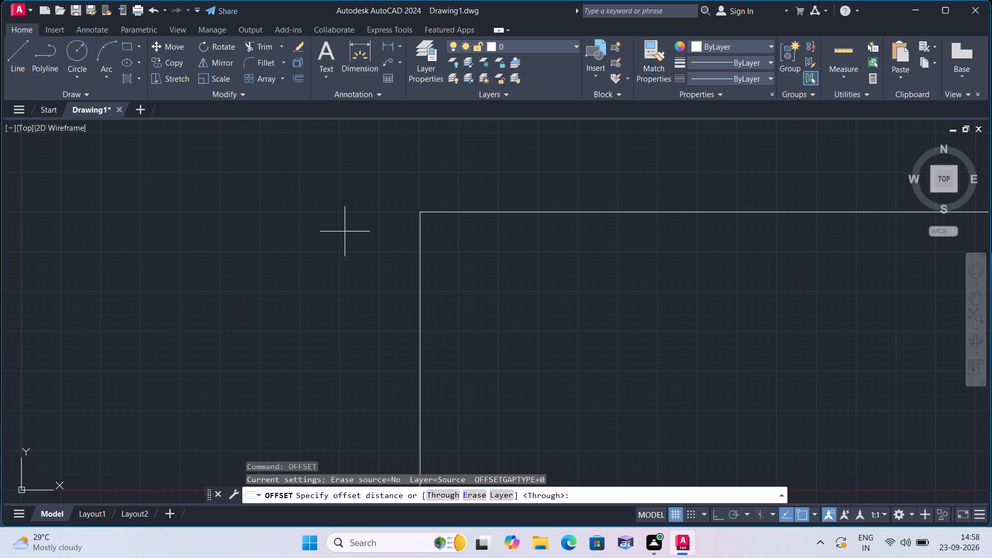
key("9")
type("\"")
key("space")
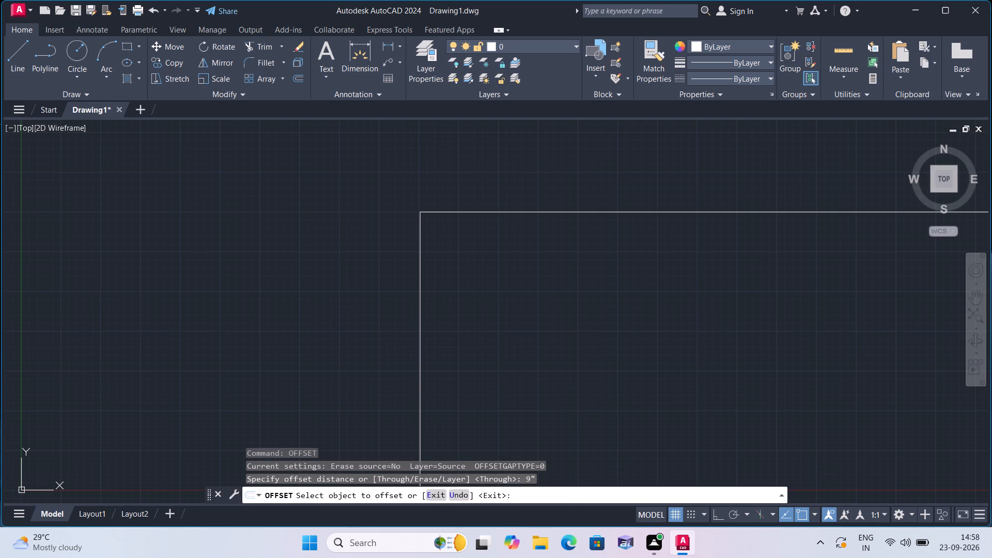
left_click(444, 211)
left_click(456, 225)
middle_click_drag(472, 277, 431, 224)
scroll(472, 277, "down", 1)
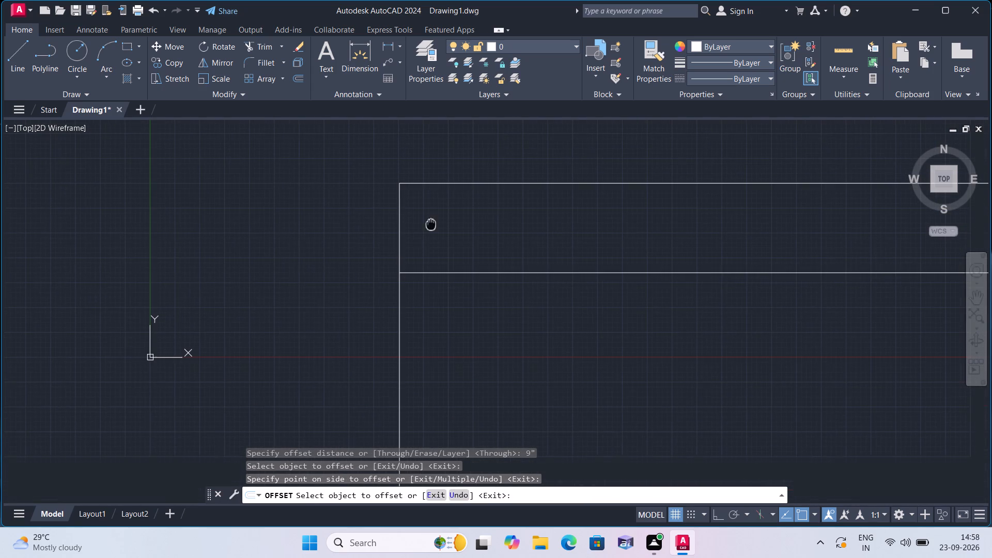
left_click(398, 247)
left_click(467, 249)
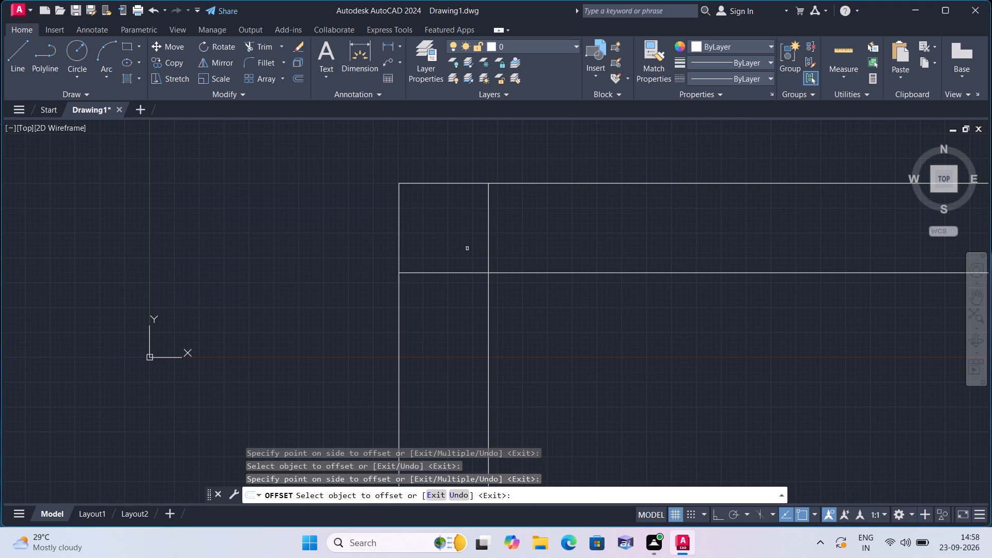
scroll(467, 249, "down", 1)
middle_click_drag(560, 316, 544, 224)
scroll(544, 224, "down", 1)
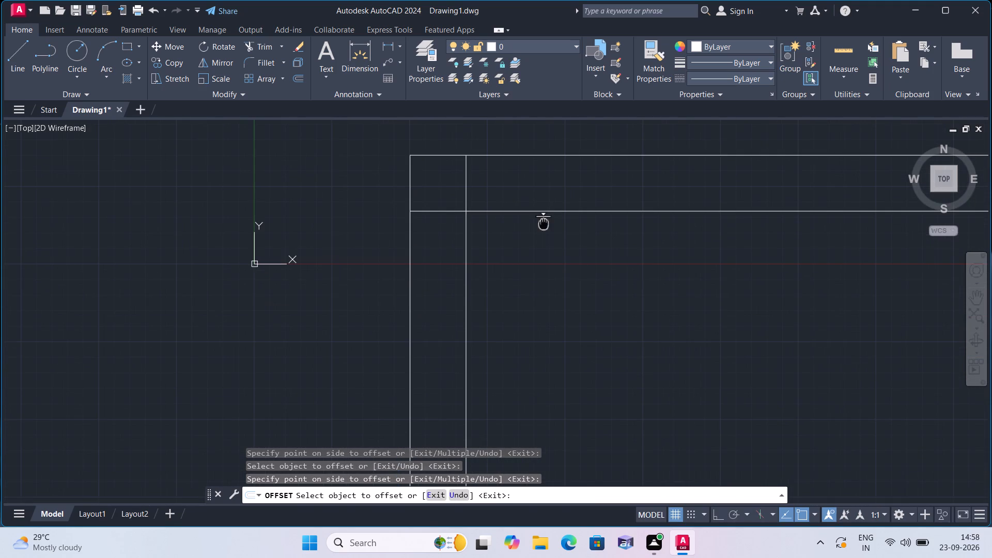
scroll(540, 217, "down", 1)
key("space")
Offset the inner left vertical line 6' to the right.
key("space")
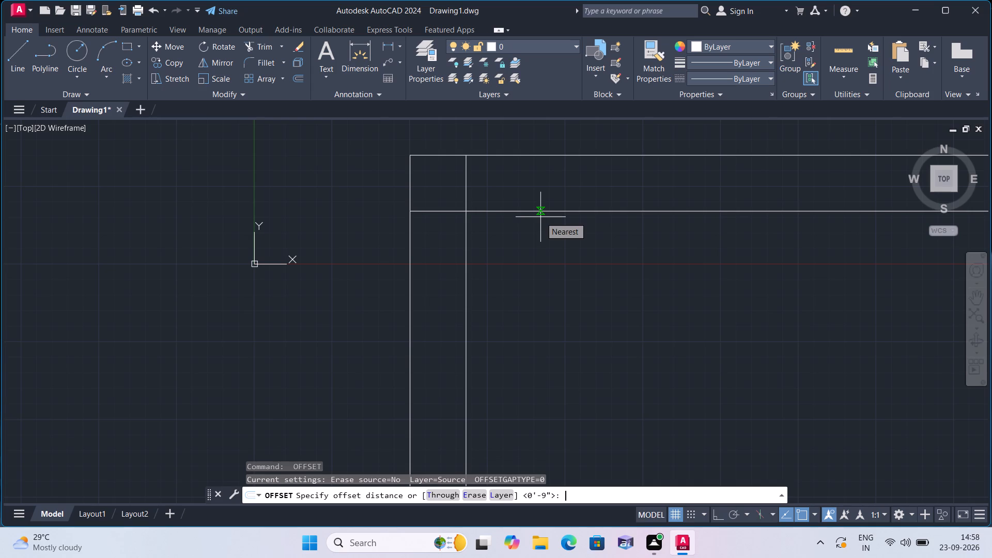
type("6'")
key("space")
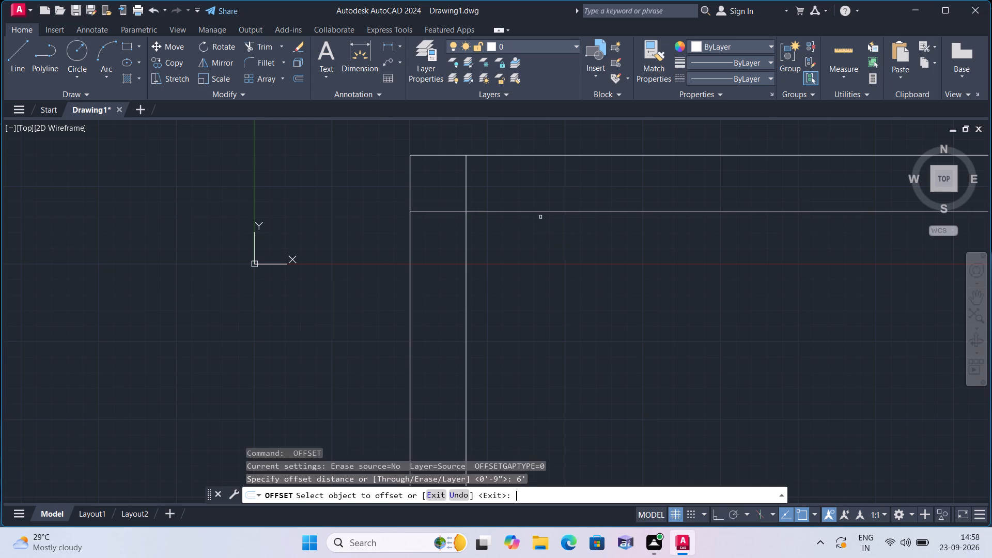
left_click(464, 261)
left_click(609, 287)
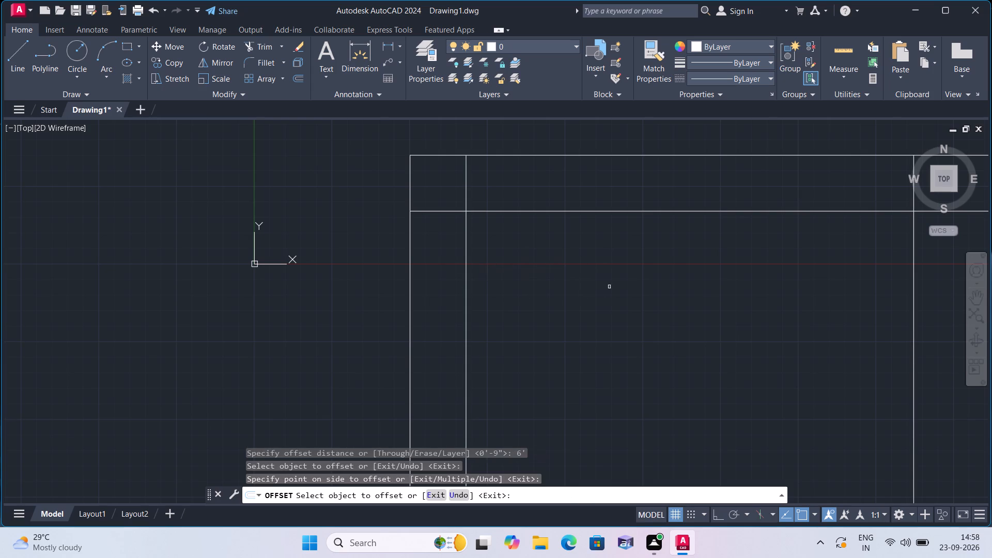
middle_click_drag(625, 295, 472, 262)
scroll(624, 295, "down", 1)
scroll(487, 265, "down", 6)
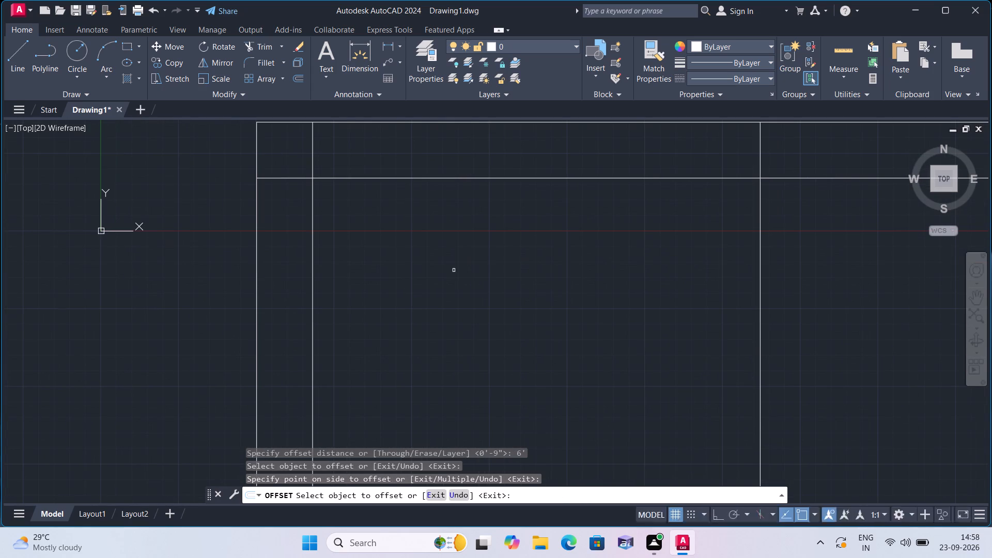
scroll(454, 270, "down", 5)
middle_click_drag(487, 252, 364, 335)
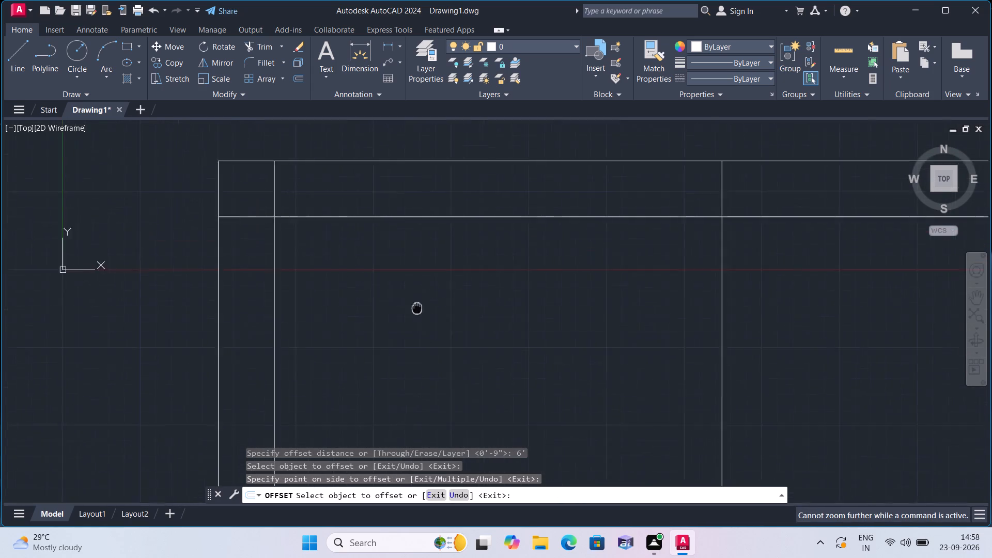
scroll(363, 339, "down", 2)
key("space")
Offset the rightmost vertical line 4.5" to the right to form a thin interior wall.
key("space")
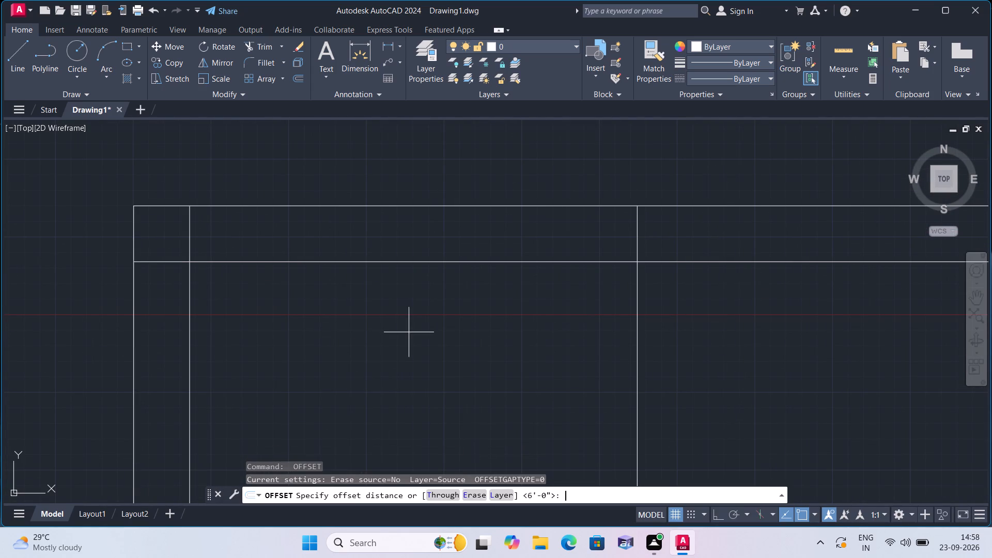
type("4.5\"")
key("space")
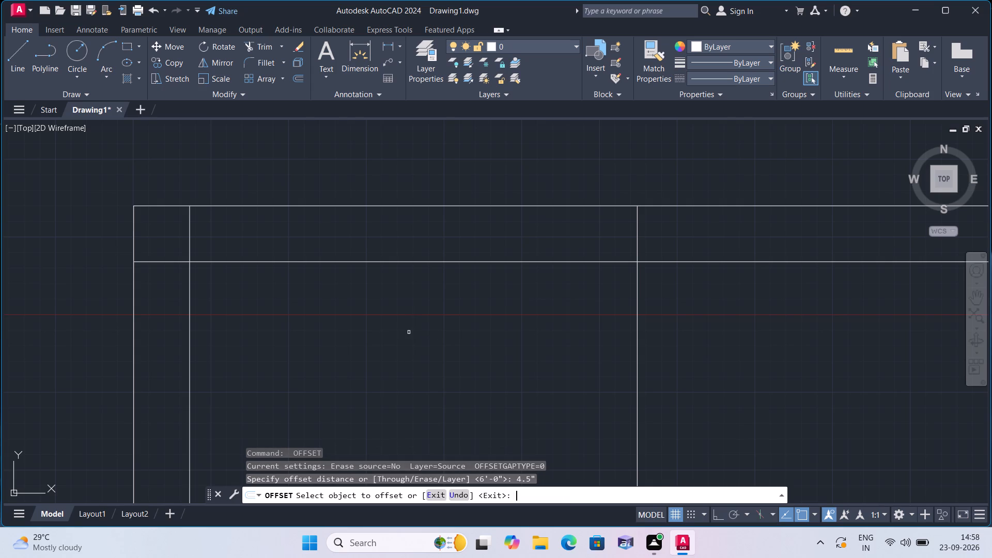
scroll(409, 332, "down", 5)
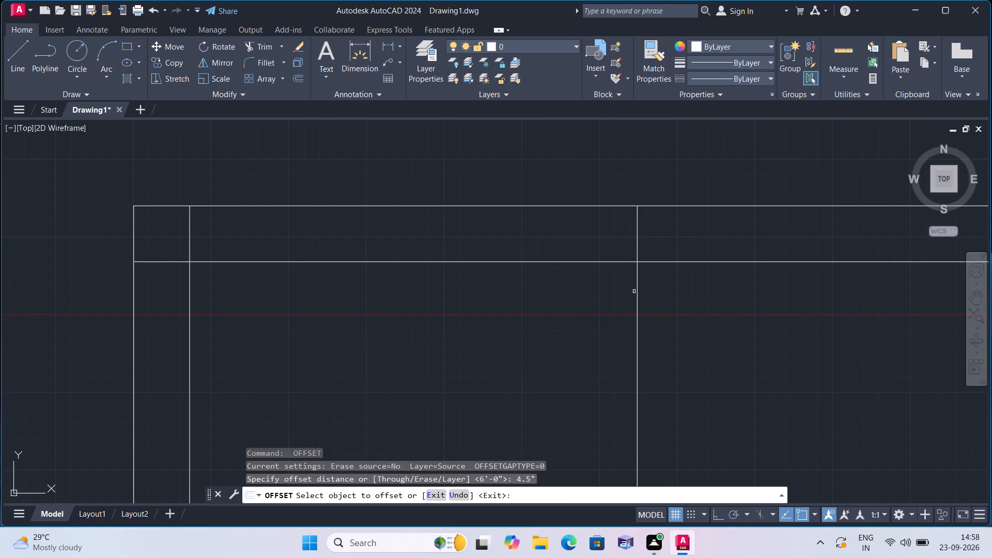
left_click(638, 295)
left_click(688, 303)
scroll(699, 302, "down", 1)
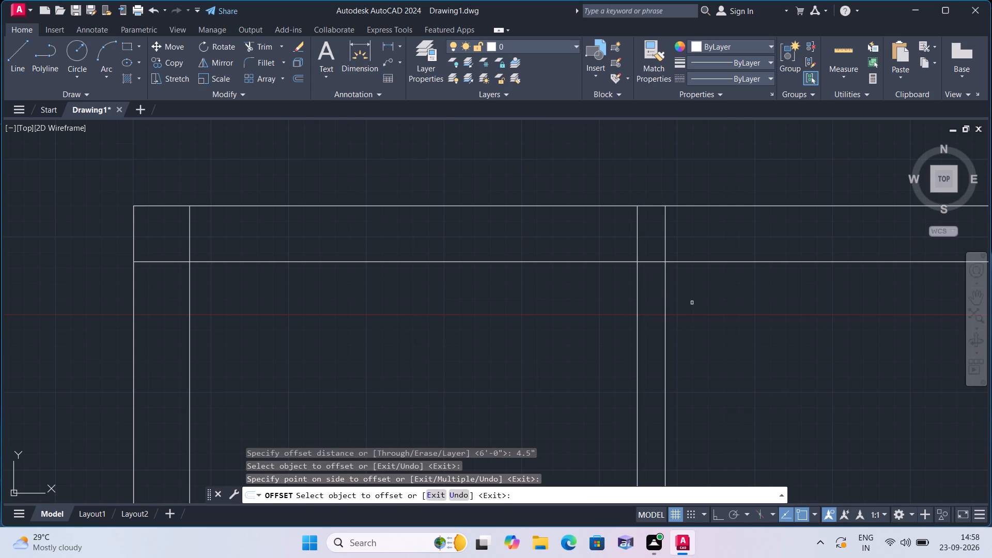
scroll(699, 302, "down", 1)
middle_click_drag(702, 302, 605, 224)
scroll(657, 278, "down", 1)
scroll(605, 224, "down", 4)
middle_click_drag(619, 238, 615, 295)
scroll(615, 295, "down", 3)
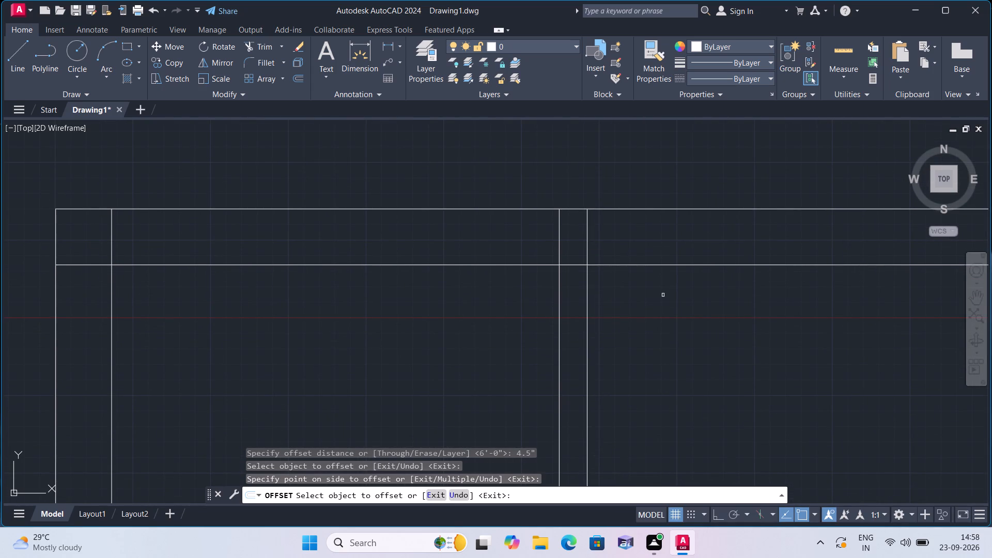
key("Escape")
Offset the right-hand line of the interior wall 15'6" to the right.
scroll(663, 295, "down", 3)
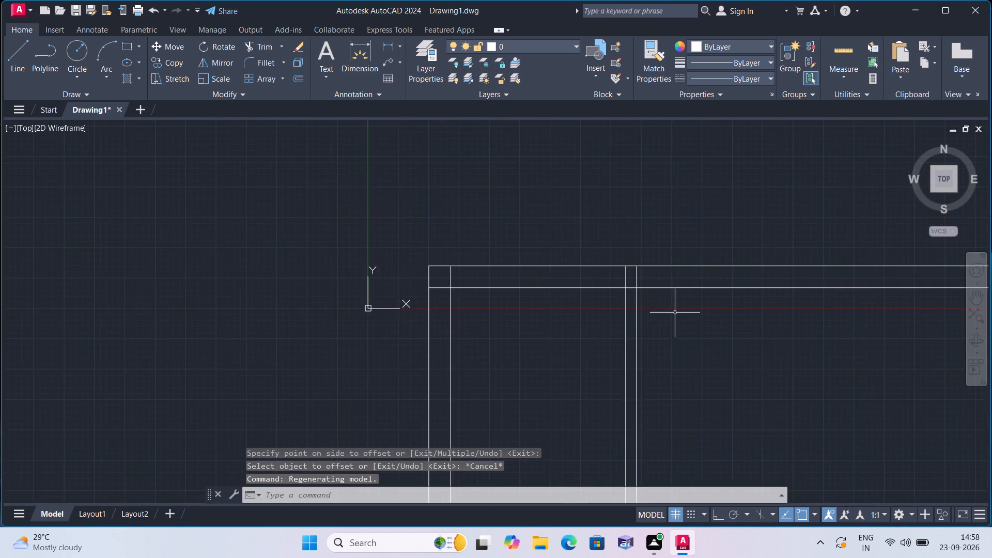
middle_click_drag(678, 318, 605, 258)
scroll(678, 318, "down", 1)
scroll(575, 244, "down", 1)
middle_click_drag(640, 308, 561, 261)
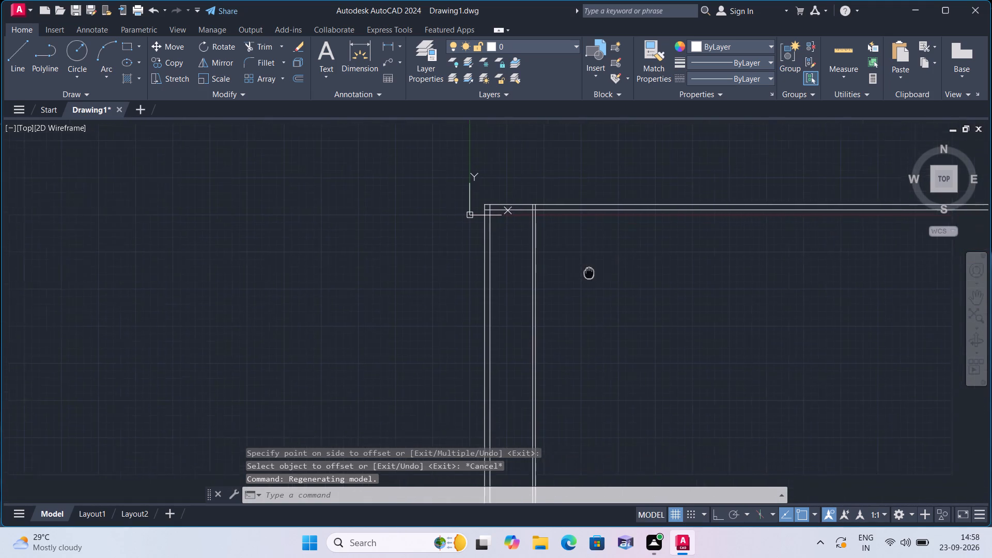
middle_click_drag(561, 261, 505, 251)
scroll(478, 247, "down", 1)
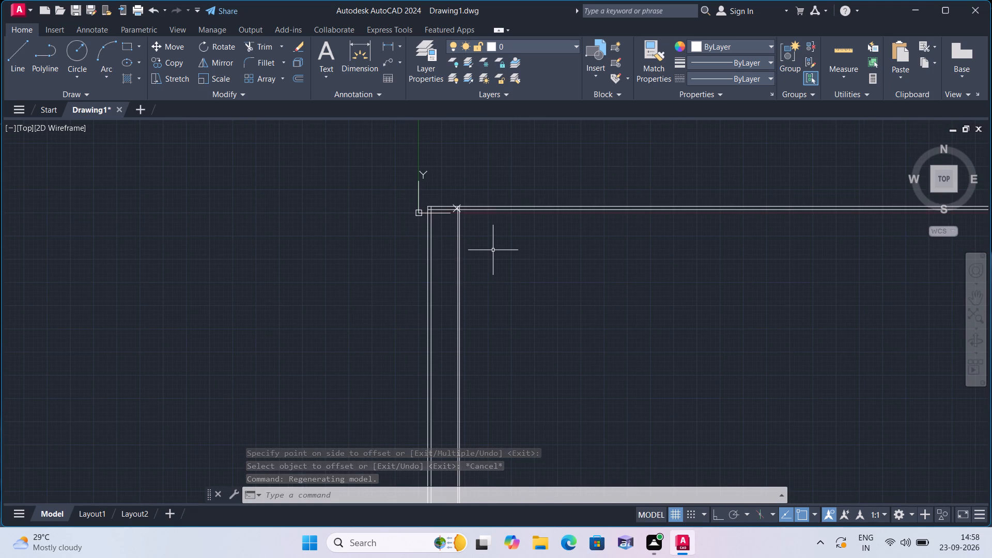
key("space")
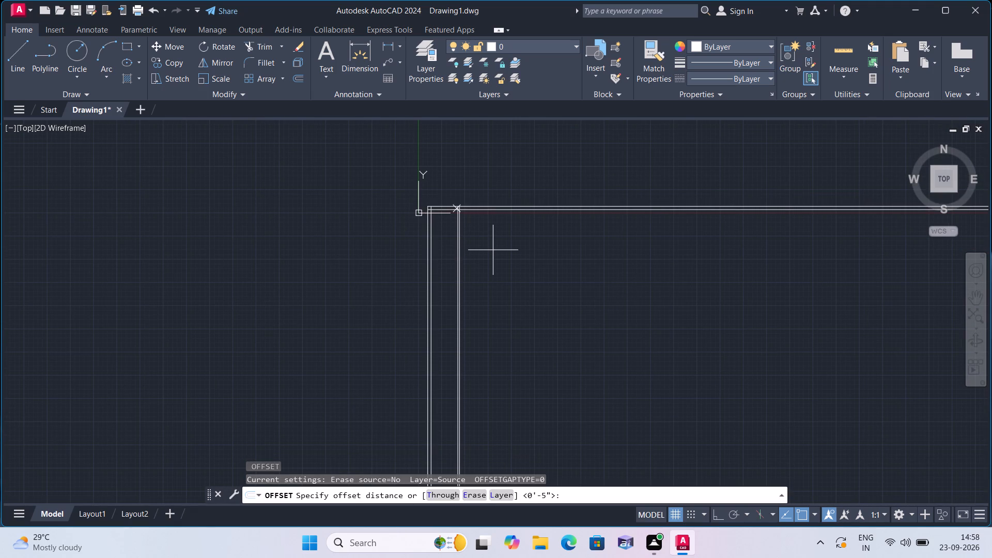
type("15'6\"")
key("space")
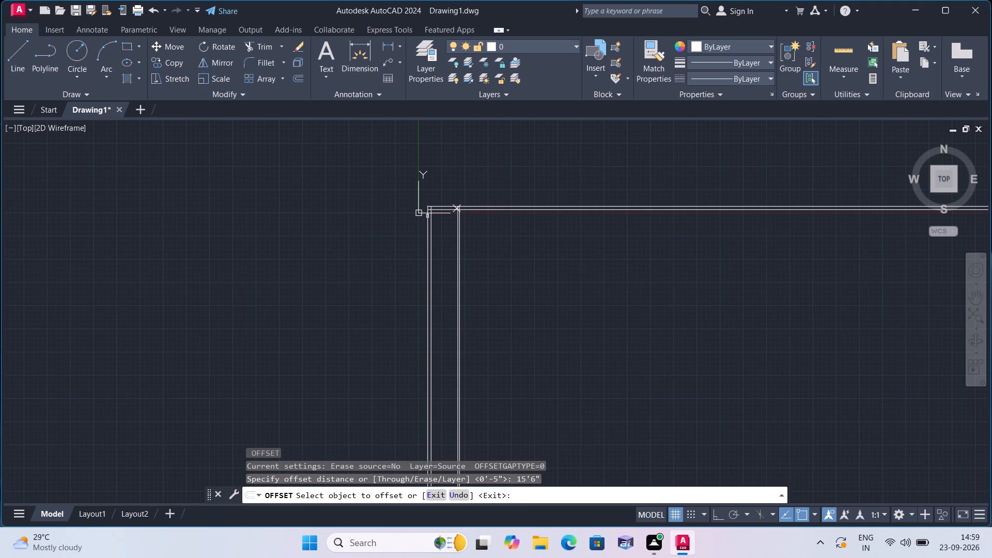
scroll(433, 210, "up", 2)
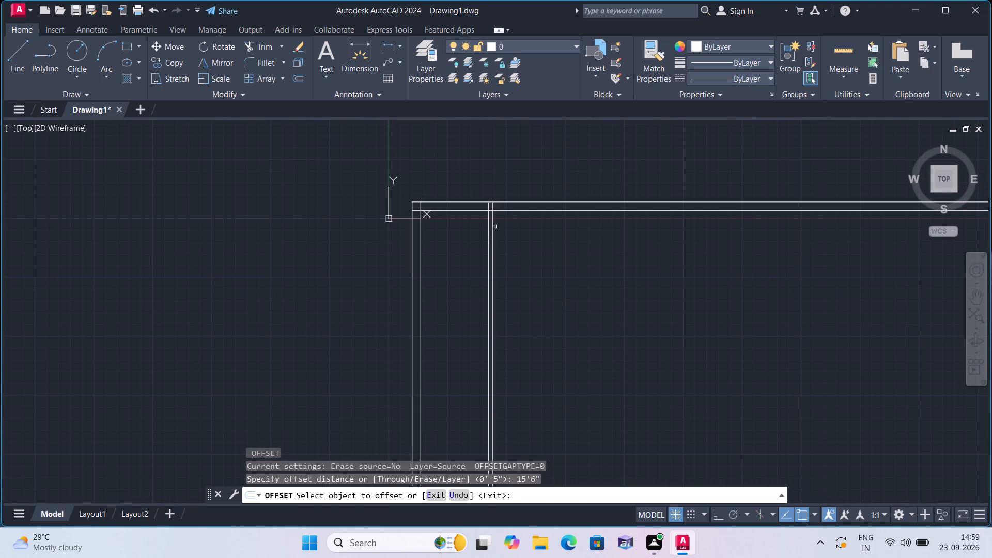
left_click(494, 224)
left_click(554, 234)
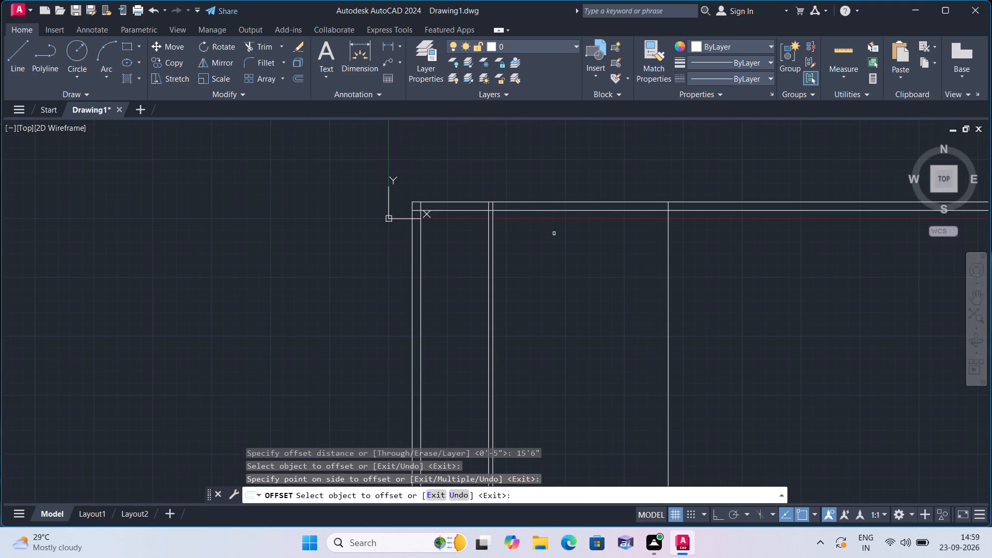
key("space")
Offset the rightmost vertical line 4.5" to the right to form the second interior wall.
key("space")
type("4.5\"")
key("space")
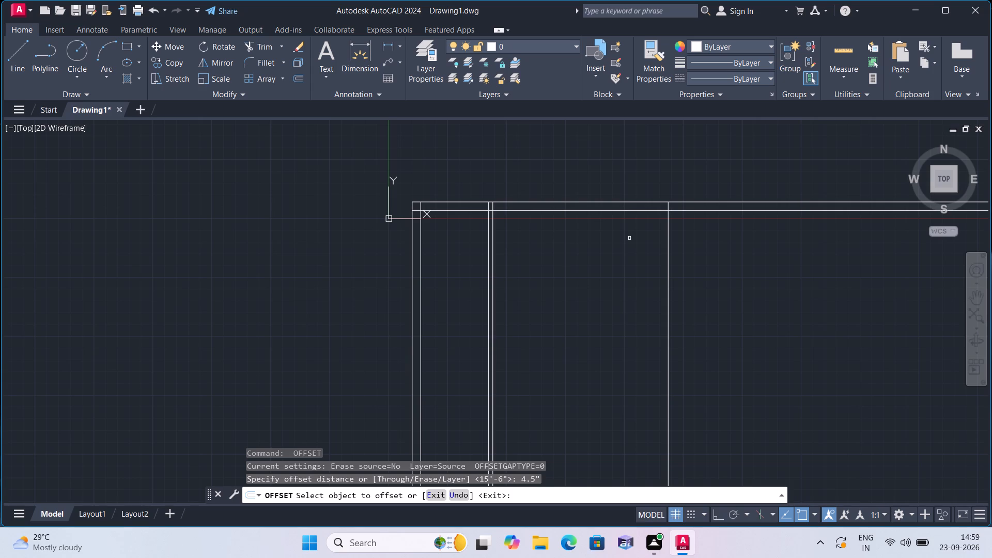
left_click(668, 246)
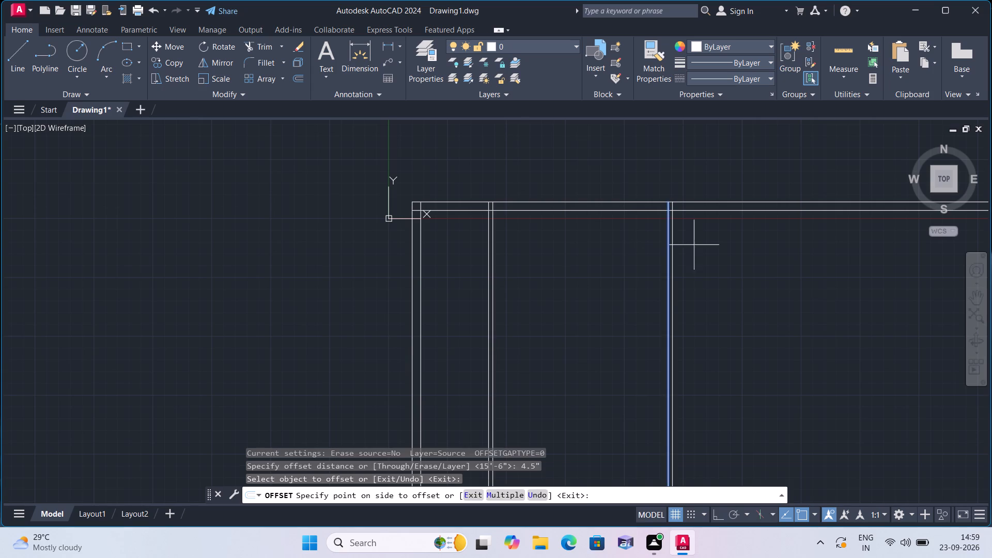
left_click(742, 245)
key("space")
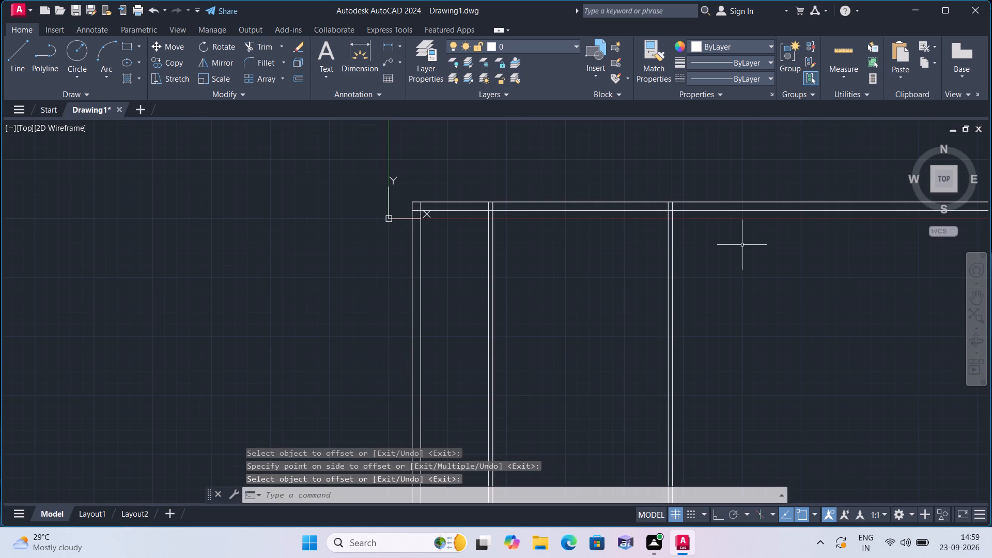
Offset the right-hand line of the second interior wall 6' to the right.
key("space")
type("6'")
key("space")
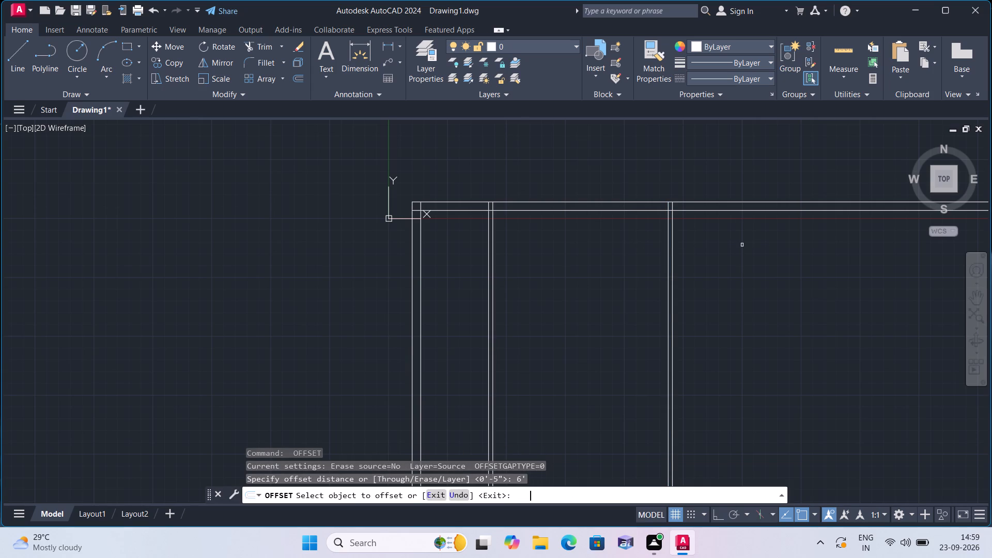
scroll(699, 242, "up", 1)
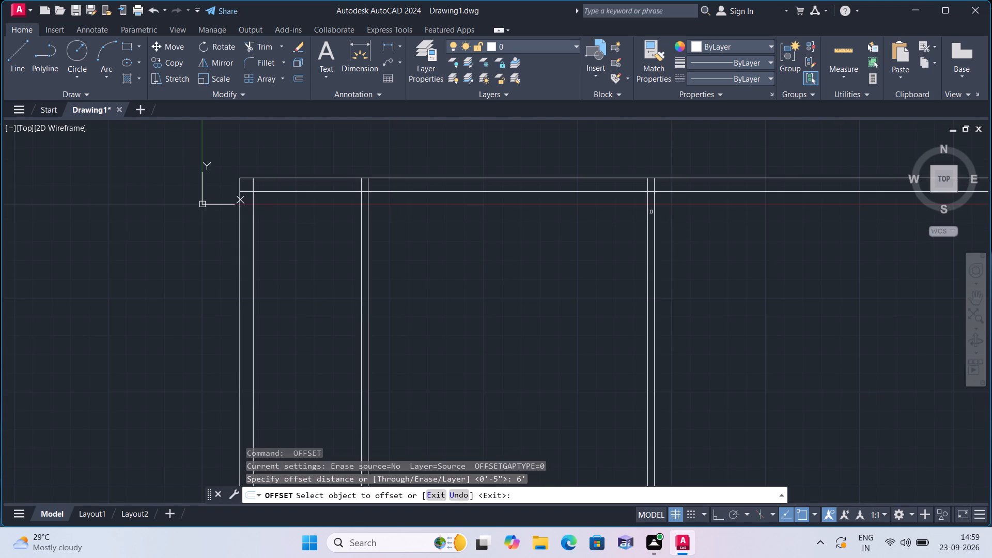
left_click(654, 217)
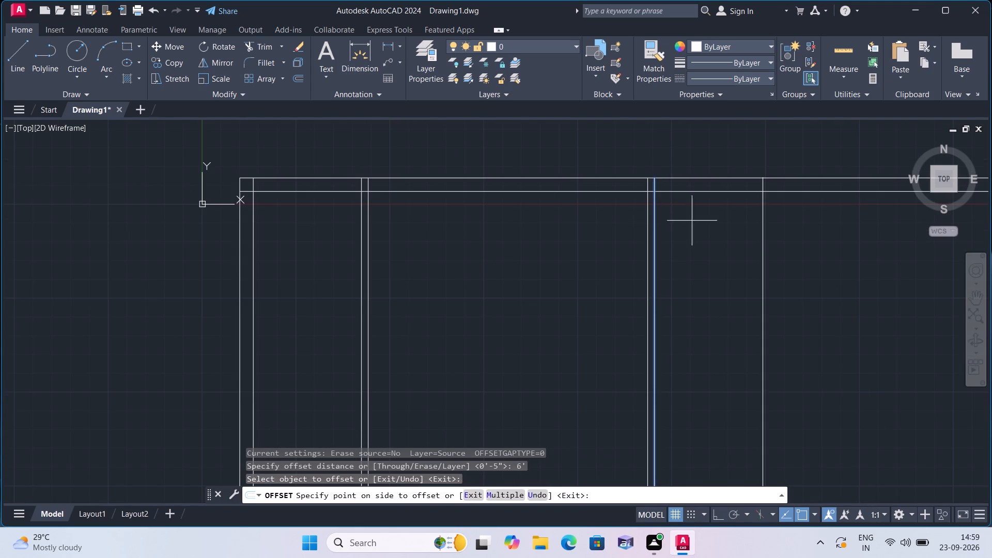
left_click(699, 224)
key("space")
Offset the rightmost vertical line 9" to the right to form the right outer wall.
key("space")
type("9\"")
key("space")
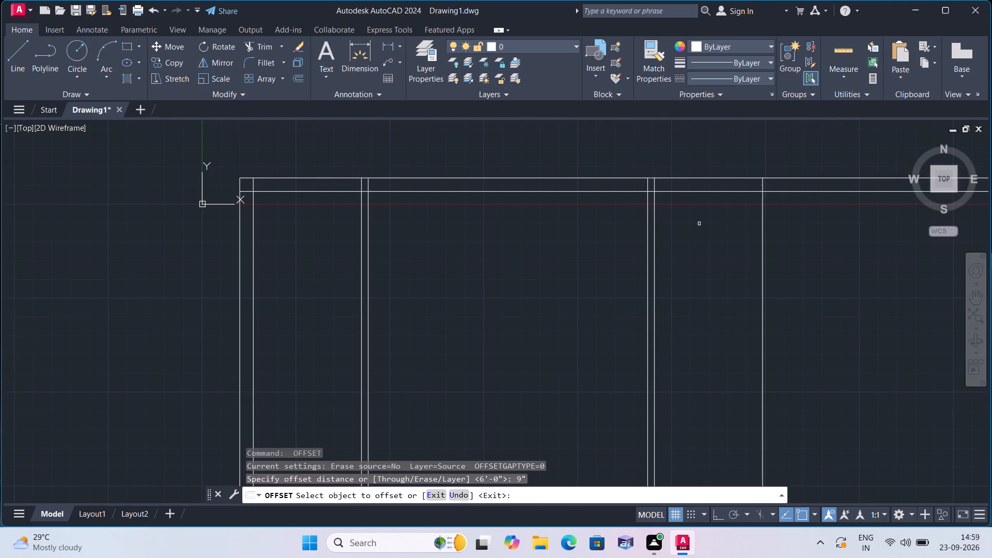
left_click(762, 236)
left_click(815, 240)
key("space")
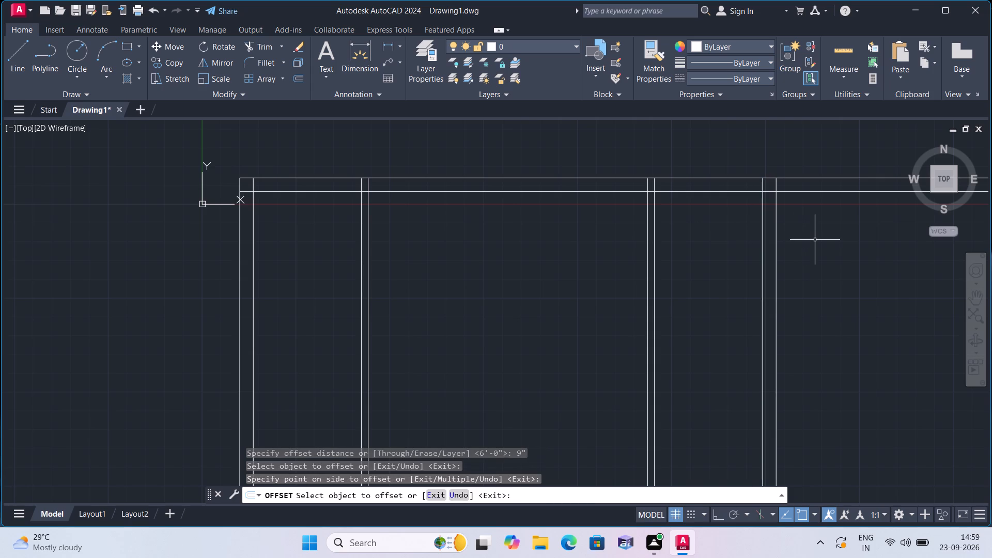
Trim off both top horizontal lines where they extend beyond the right outer wall's outermost line.
type("trim")
key("space")
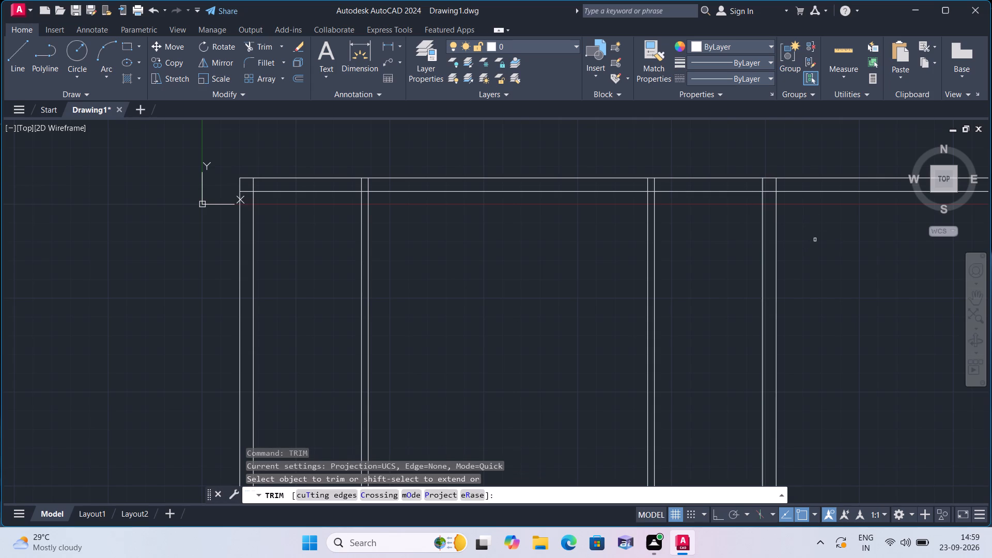
left_click(815, 240)
left_click(810, 156)
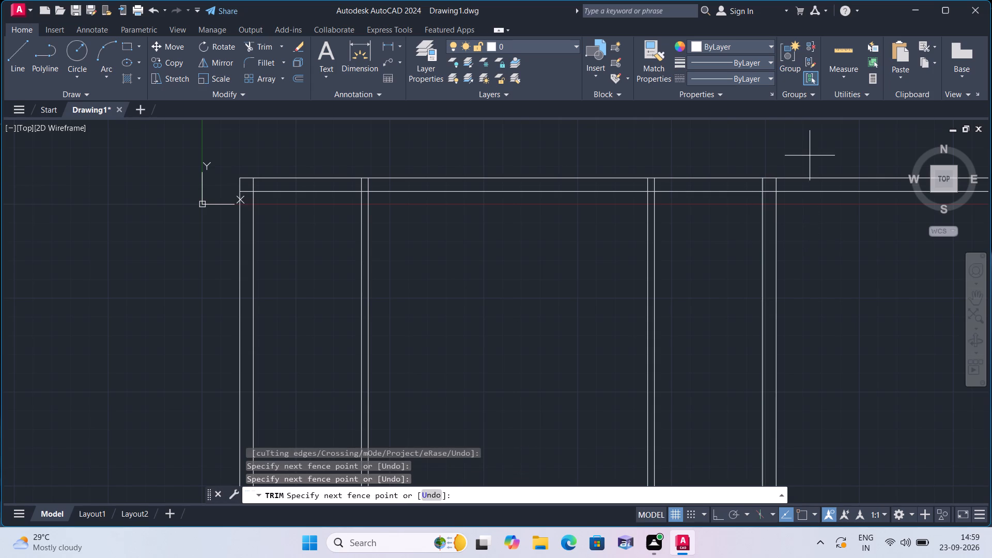
left_click(830, 221)
key("space")
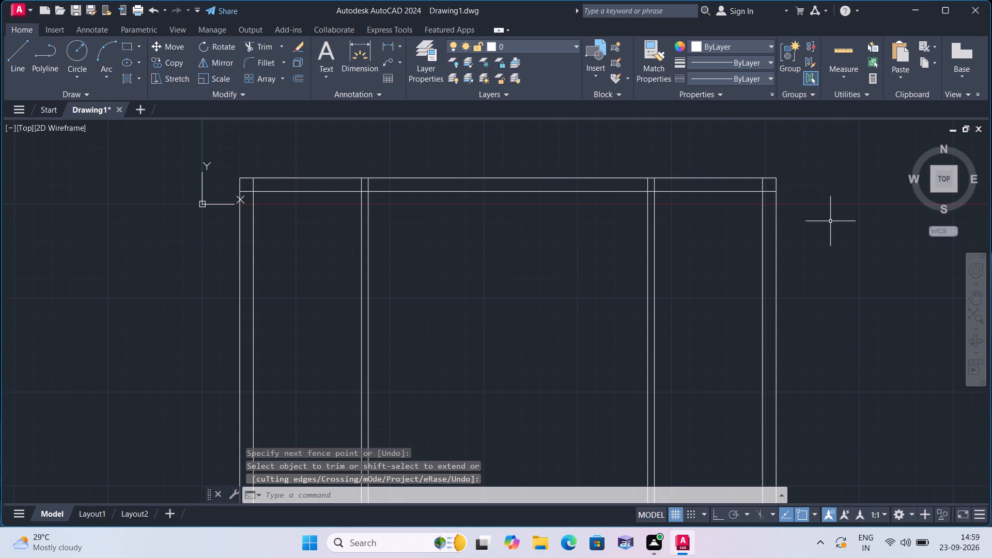
Offset the top wall's inner horizontal line 7' downward.
type("offset")
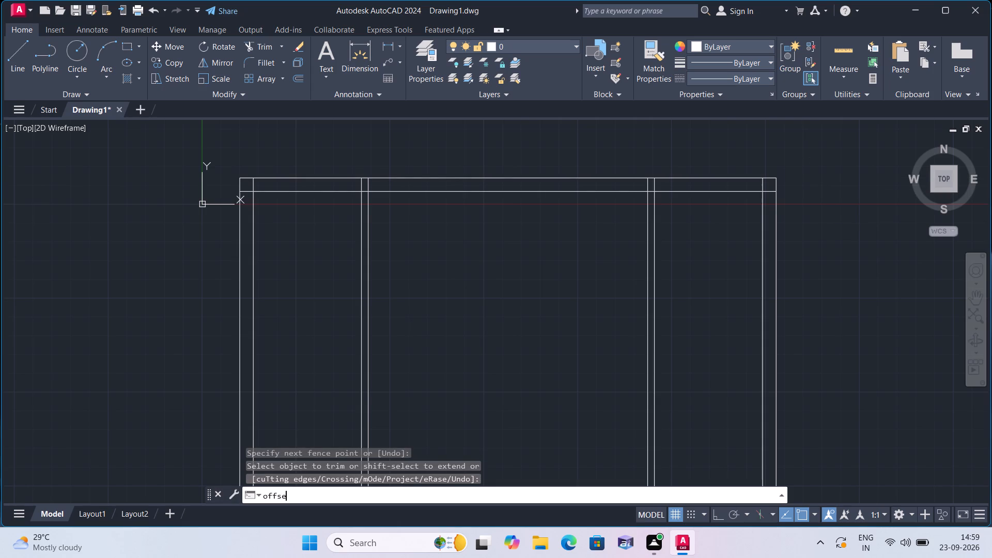
key("space")
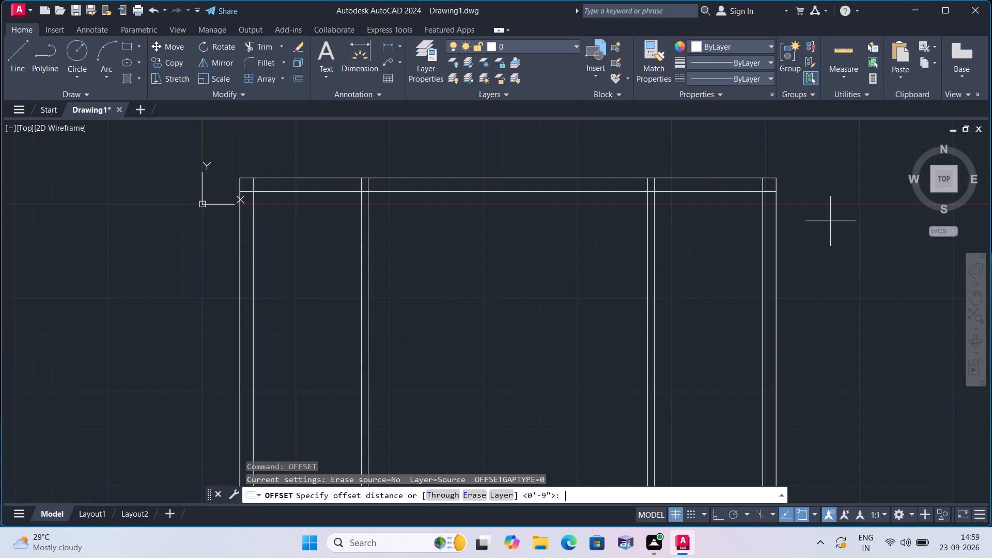
type("7'")
key("space")
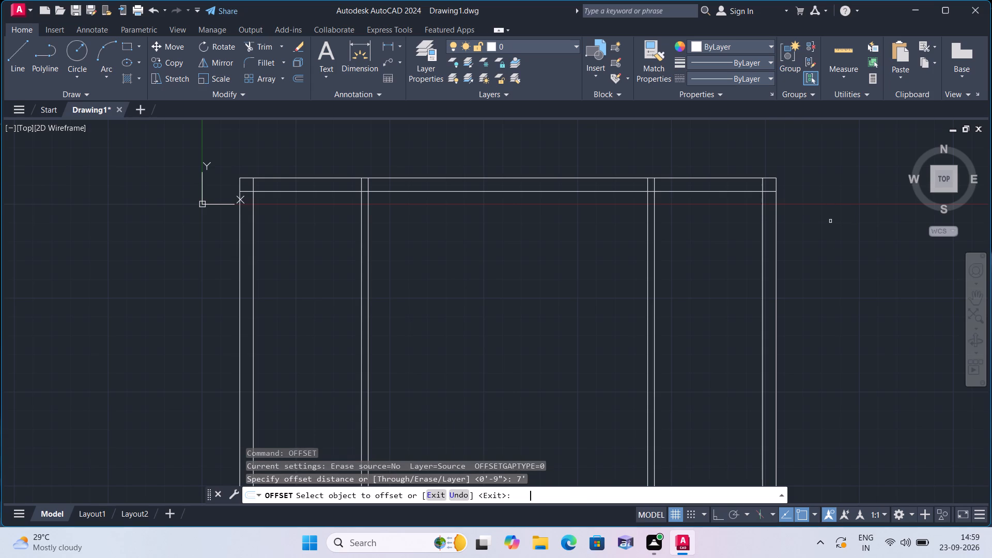
left_click(707, 190)
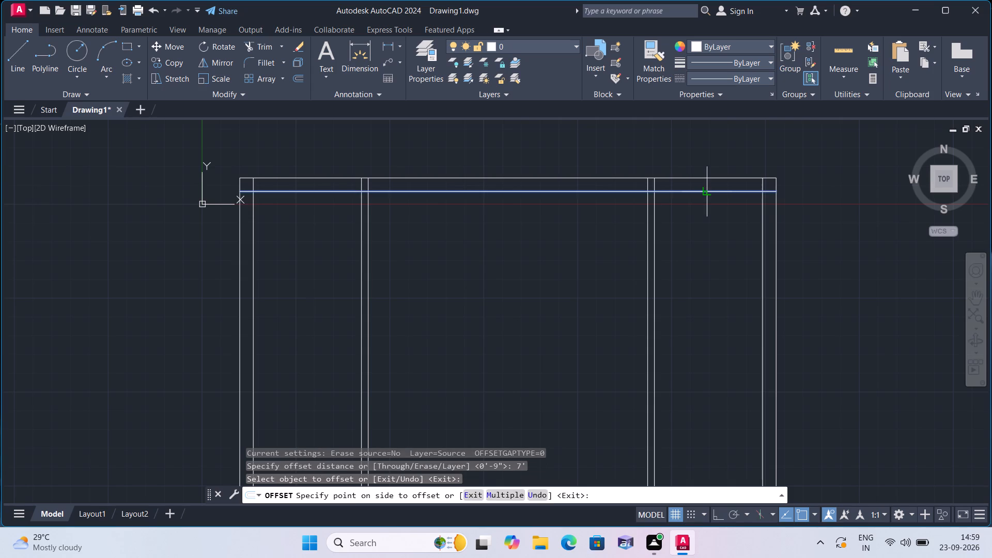
left_click(738, 320)
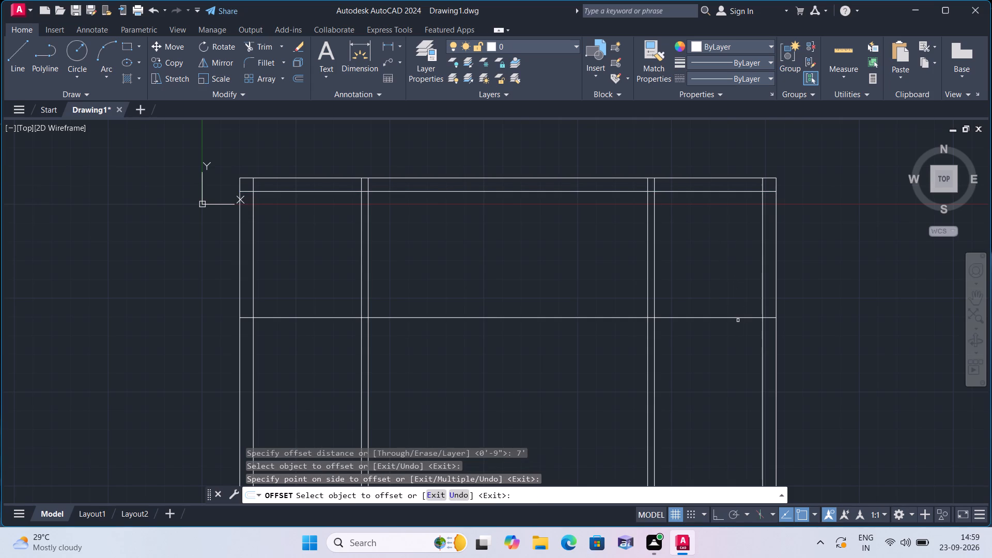
key("space")
Offset the lowest horizontal line 4.5" downward to form a horizontal interior wall.
key("space")
type("4.5\"")
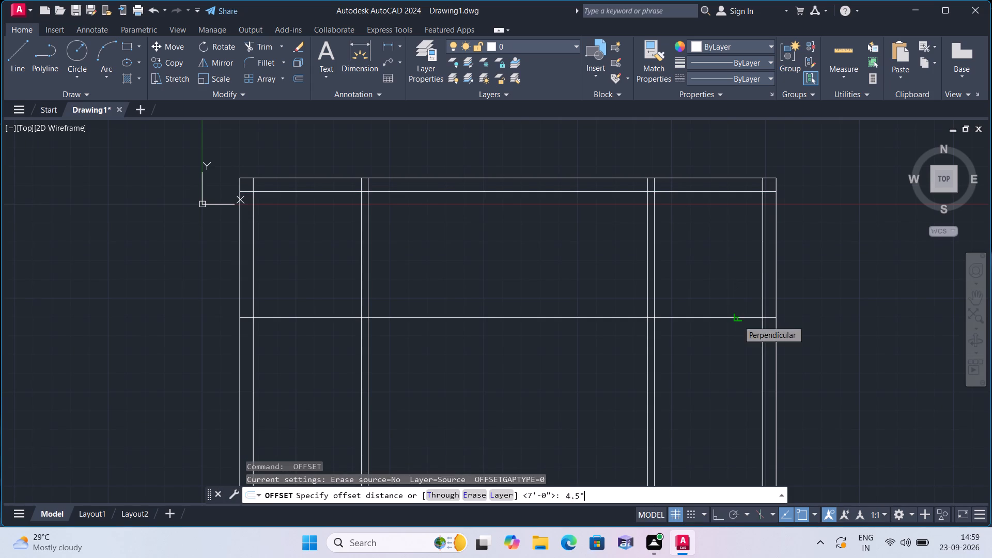
key("space")
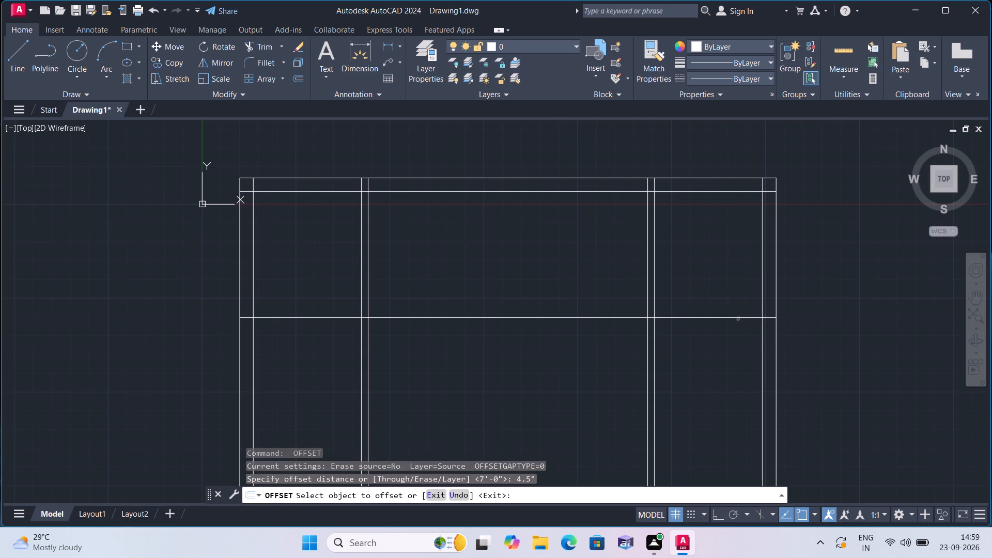
left_click(738, 319)
left_click(736, 364)
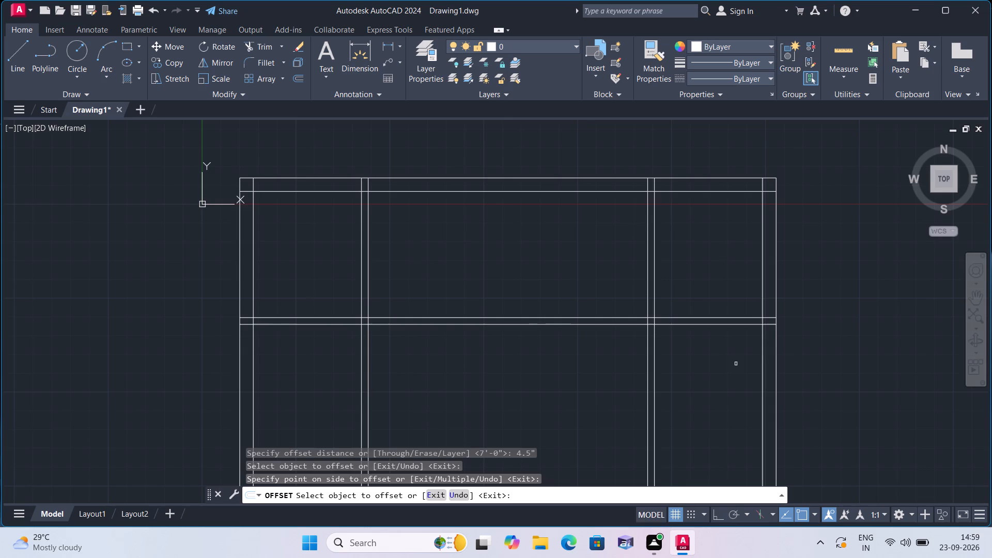
middle_click_drag(736, 364, 731, 298)
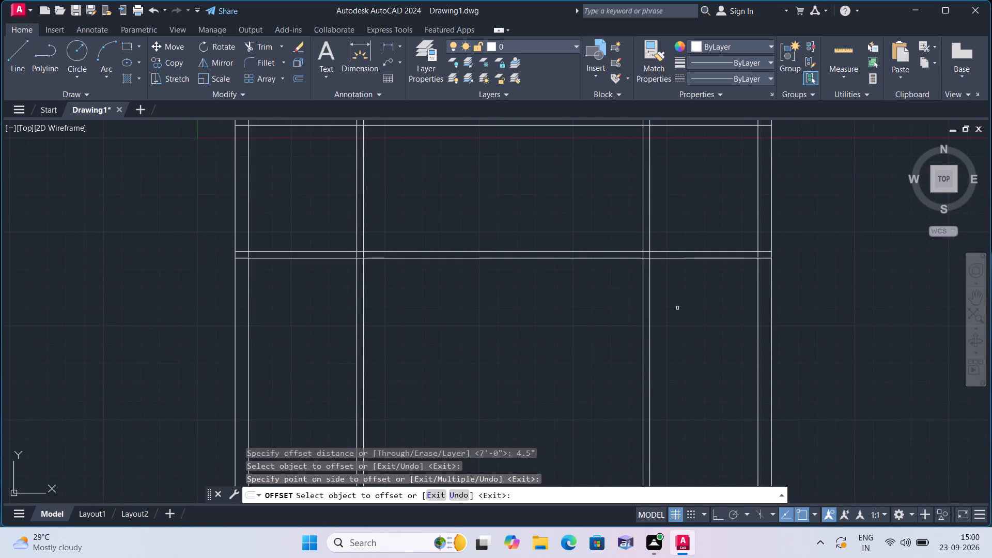
key("space")
Offset the lower line of the horizontal interior wall 13' downward.
key("space")
type("13'")
key("space")
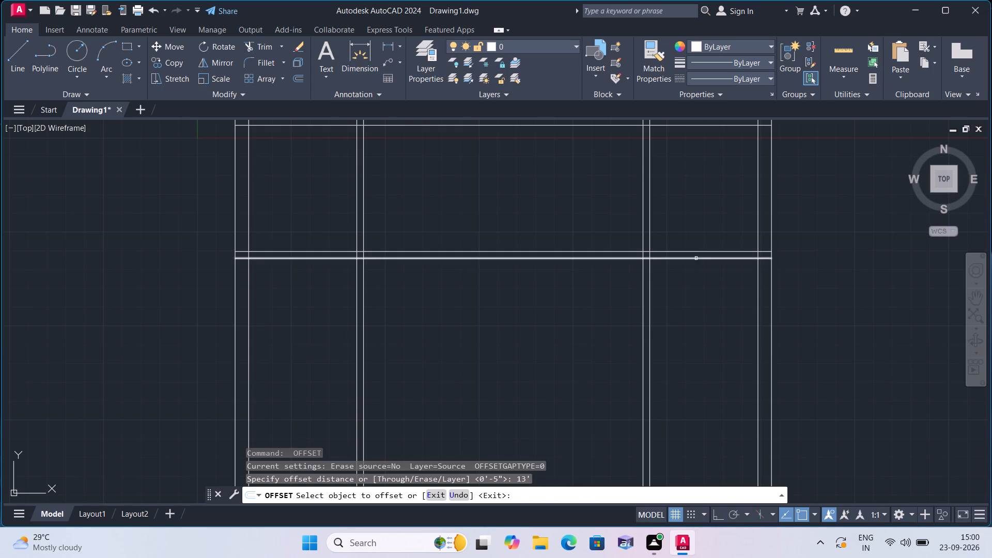
left_click(696, 258)
left_click(708, 332)
scroll(708, 332, "down", 3)
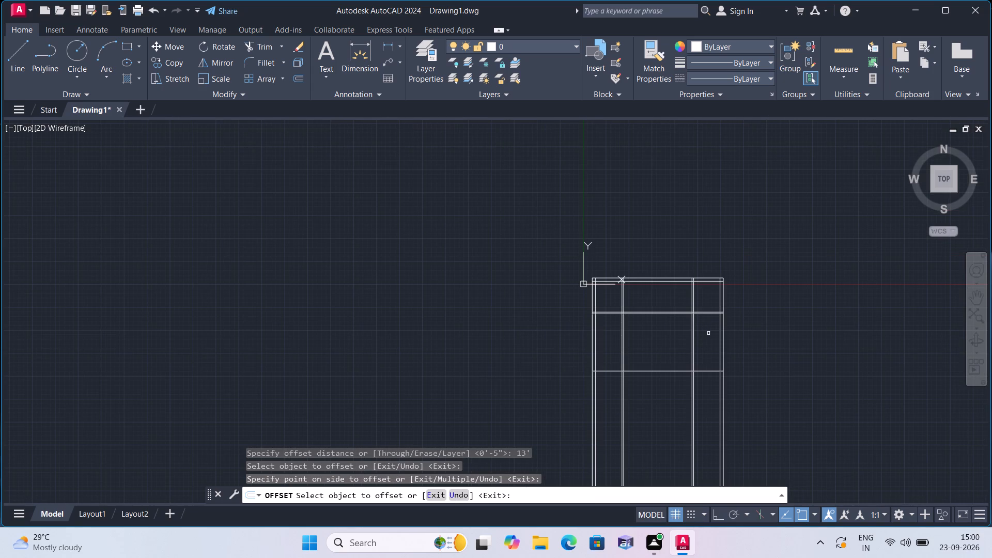
Offset the lowest horizontal line 4.5" downward to form a second horizontal interior wall.
key("space")
key("space")
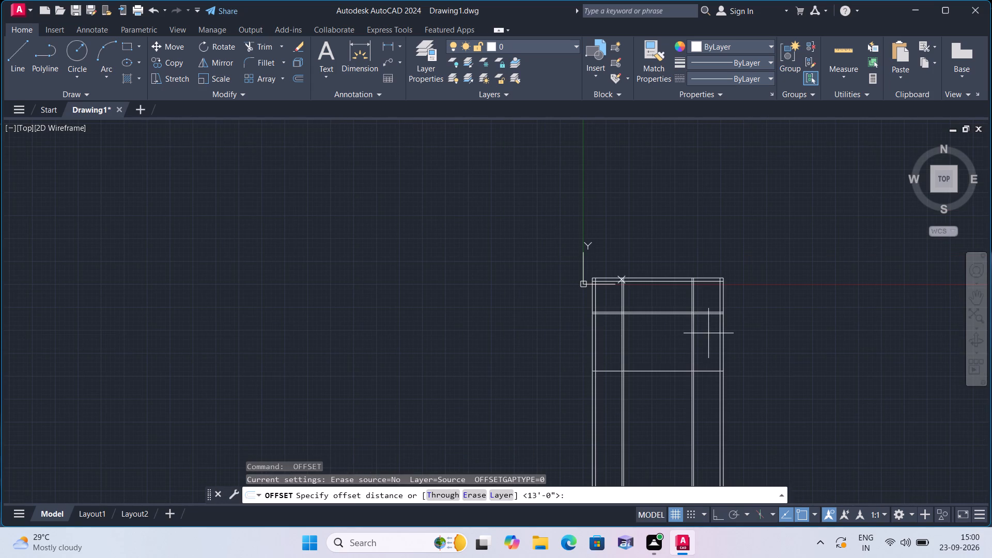
type("4.5\"")
key("space")
left_click(710, 372)
left_click(710, 390)
Offset the lower line of the second horizontal interior wall 13' downward.
scroll(710, 390, "up", 2)
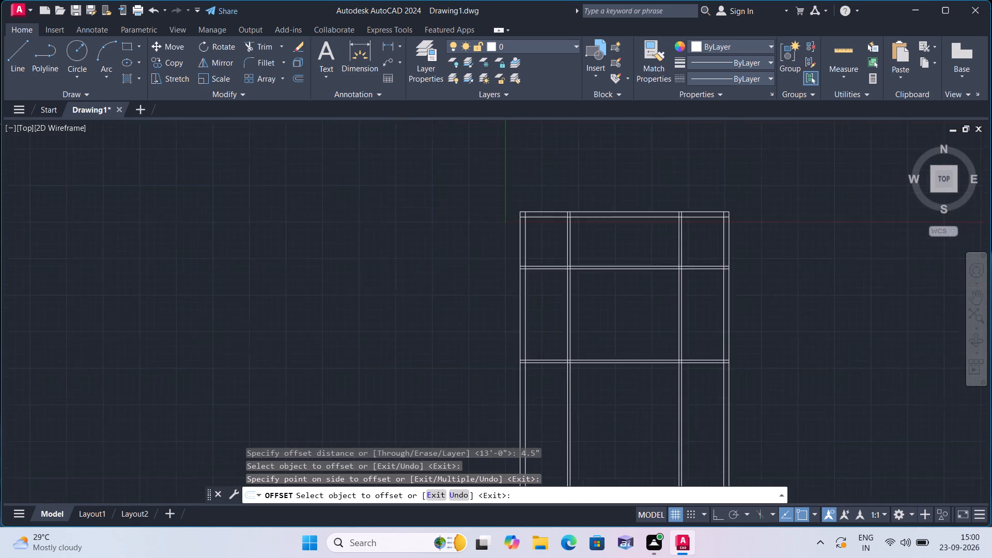
middle_click_drag(705, 388, 662, 262)
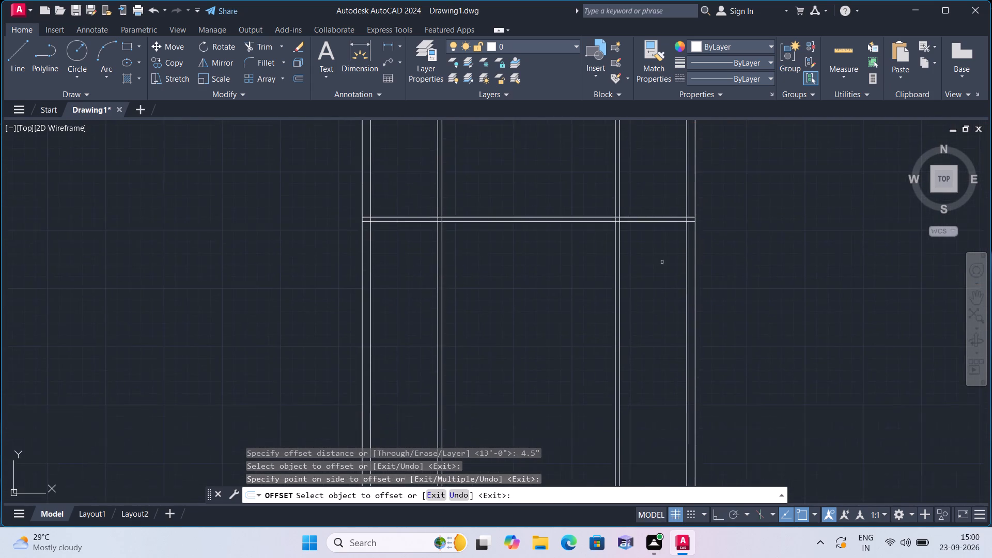
scroll(662, 262, "down", 1)
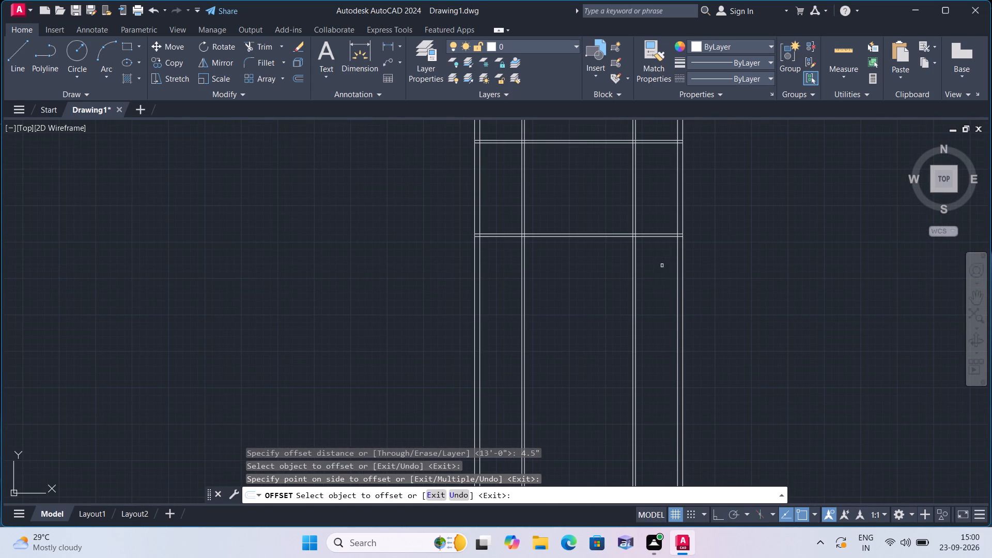
key("space")
key("space")
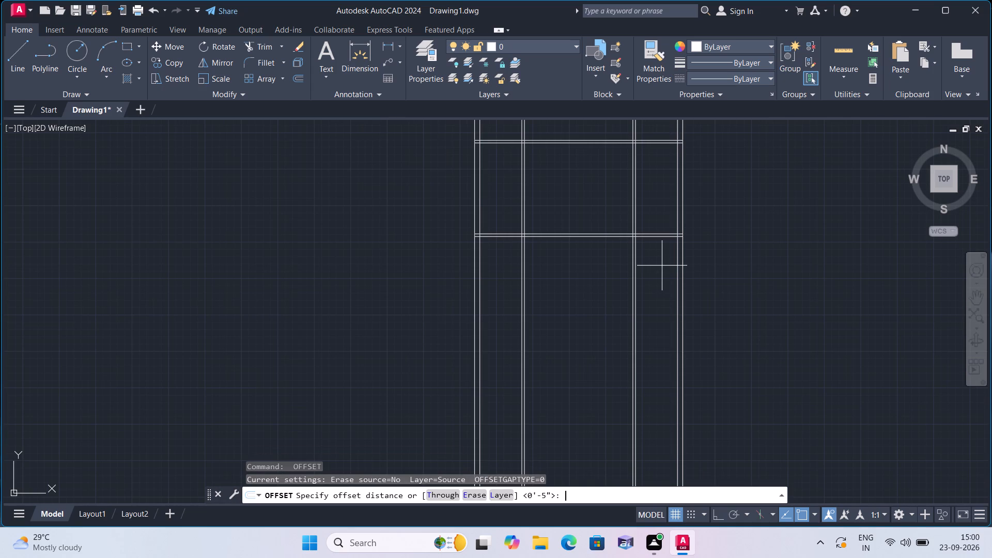
type("13'")
key("space")
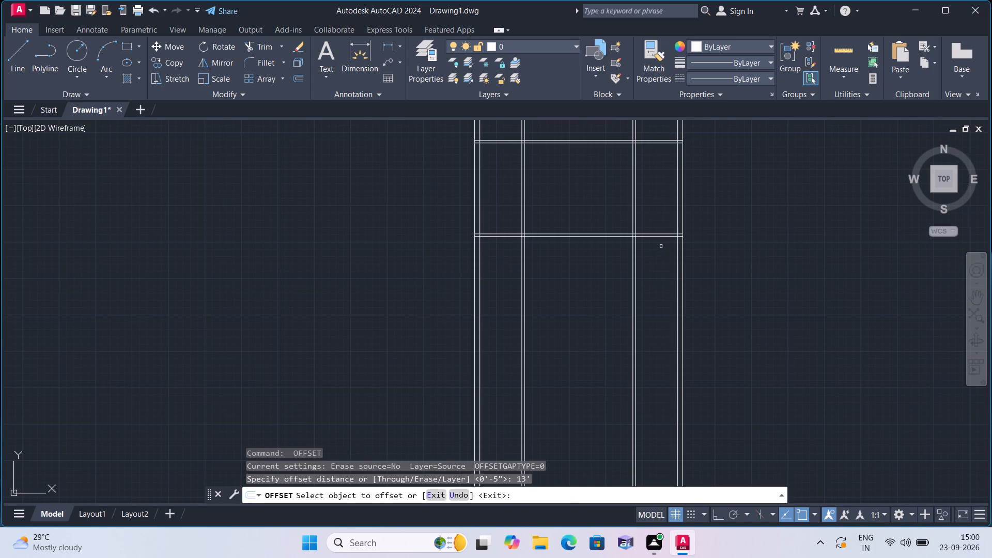
scroll(661, 246, "up", 1)
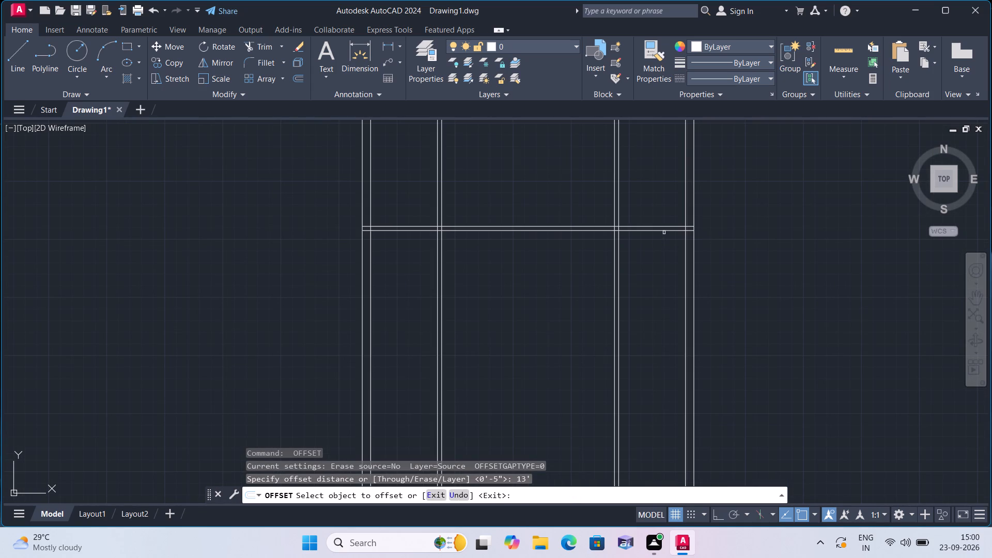
left_click(664, 233)
left_click(665, 232)
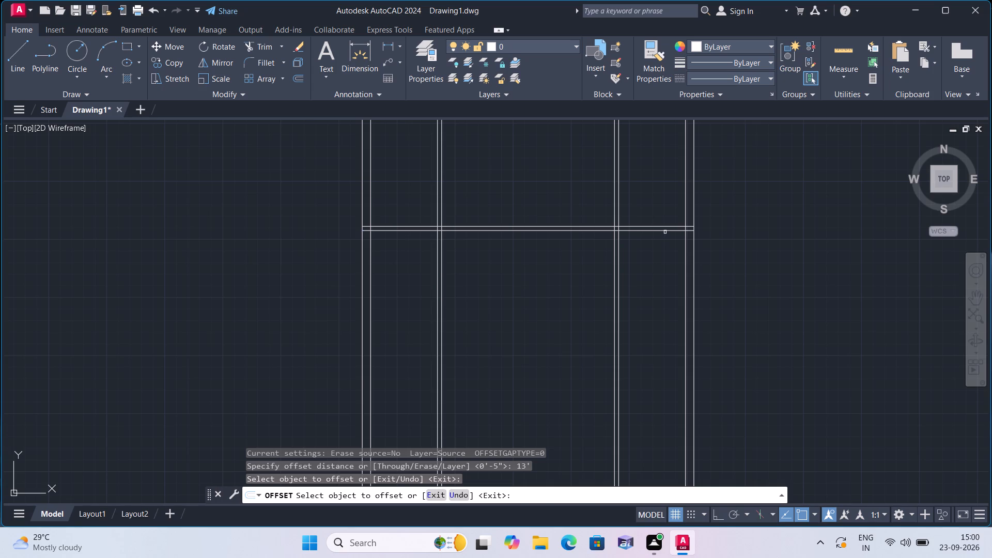
left_click(656, 257)
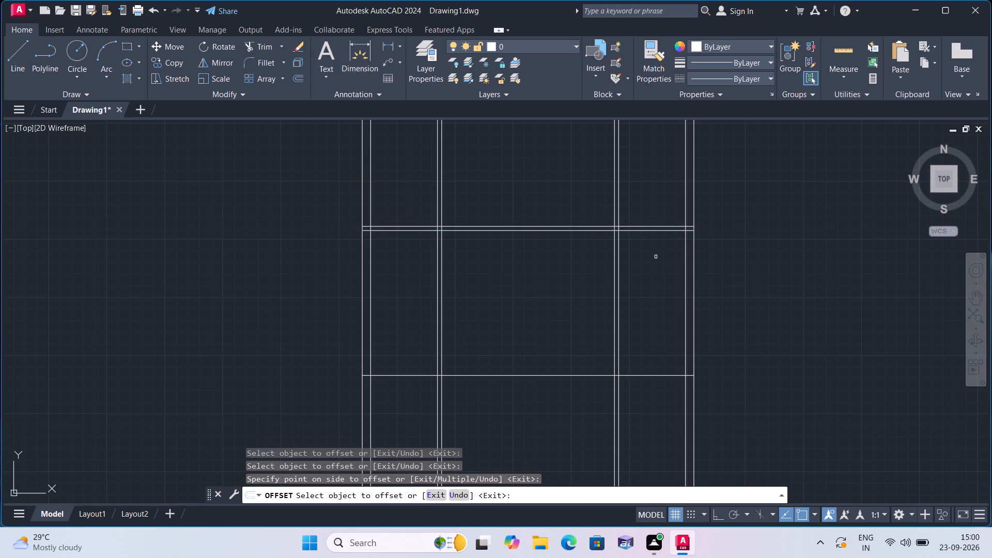
Offset the lowest horizontal line 4.5" downward to form a third horizontal interior wall.
key("space")
key("space")
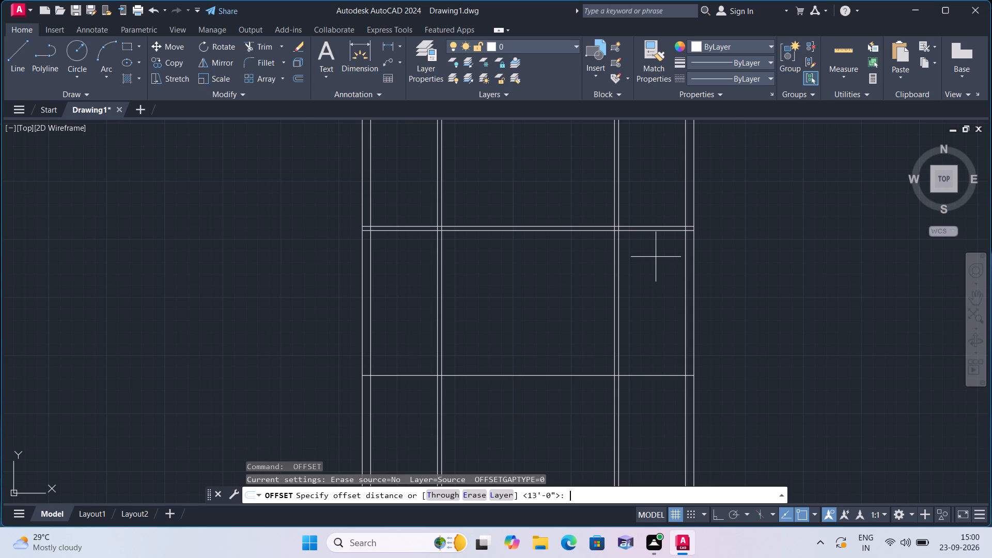
type("4.5")
key("shift+quotedbl")
key("space")
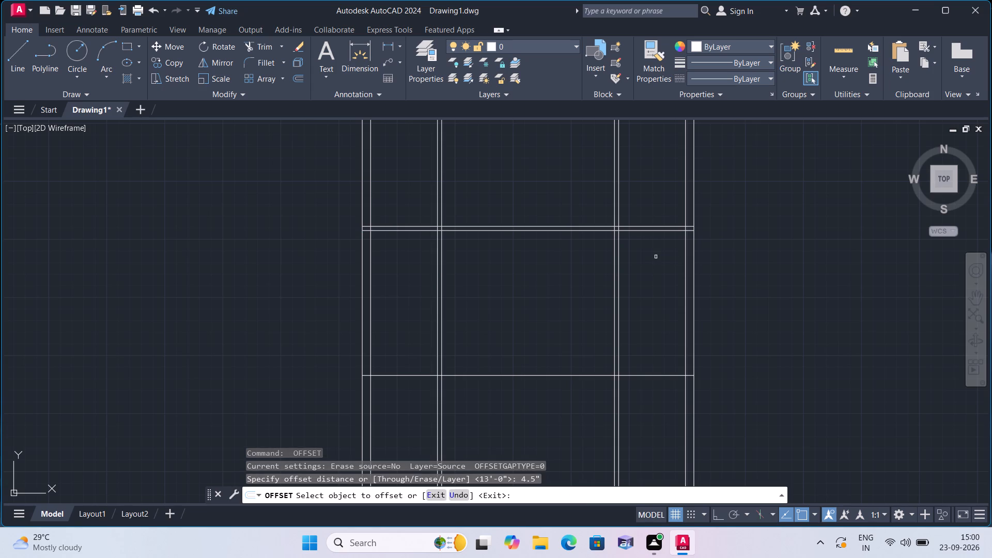
left_click(661, 374)
left_click(662, 403)
middle_click_drag(662, 403, 613, 277)
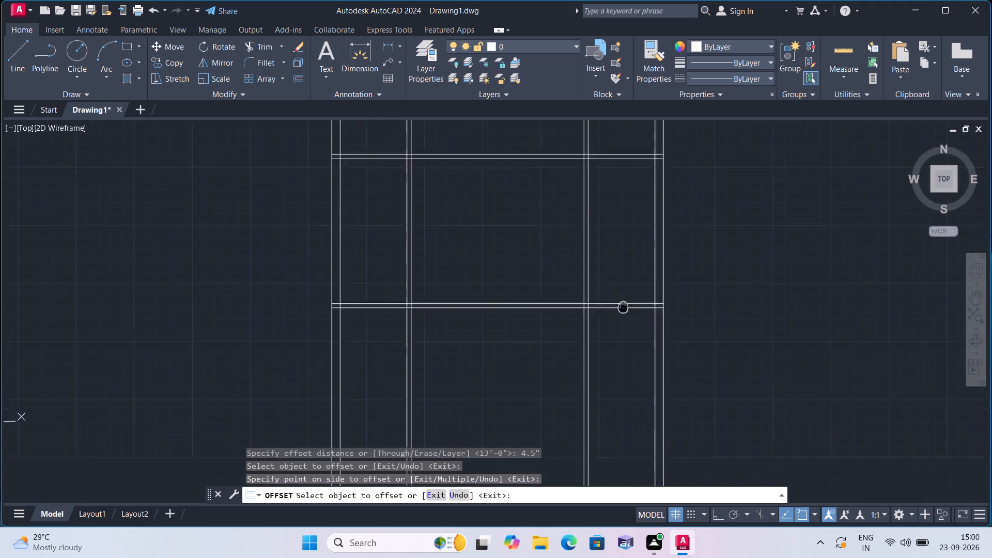
scroll(607, 274, "down", 1)
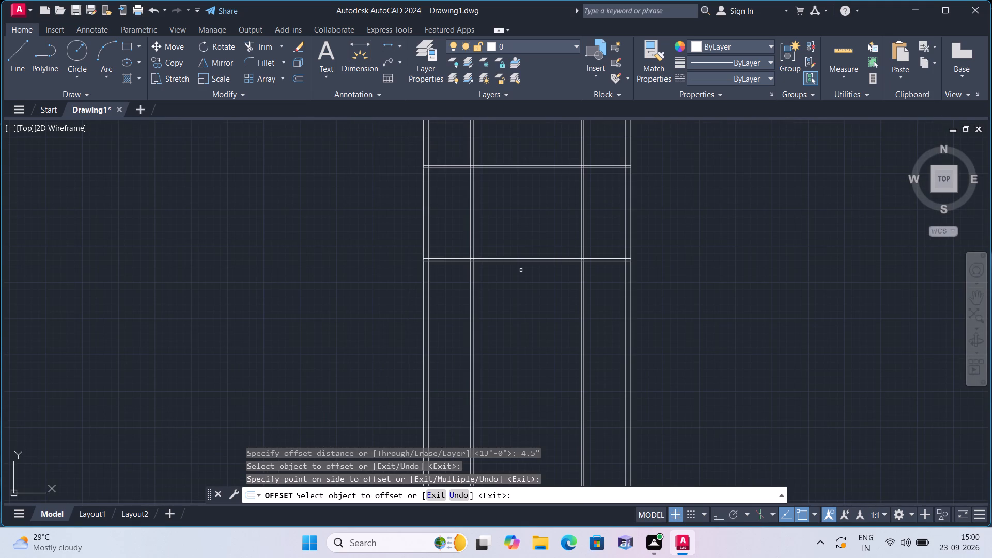
key("Escape")
Trim away the top outer wall's inner line between the two vertical interior walls.
type("tr")
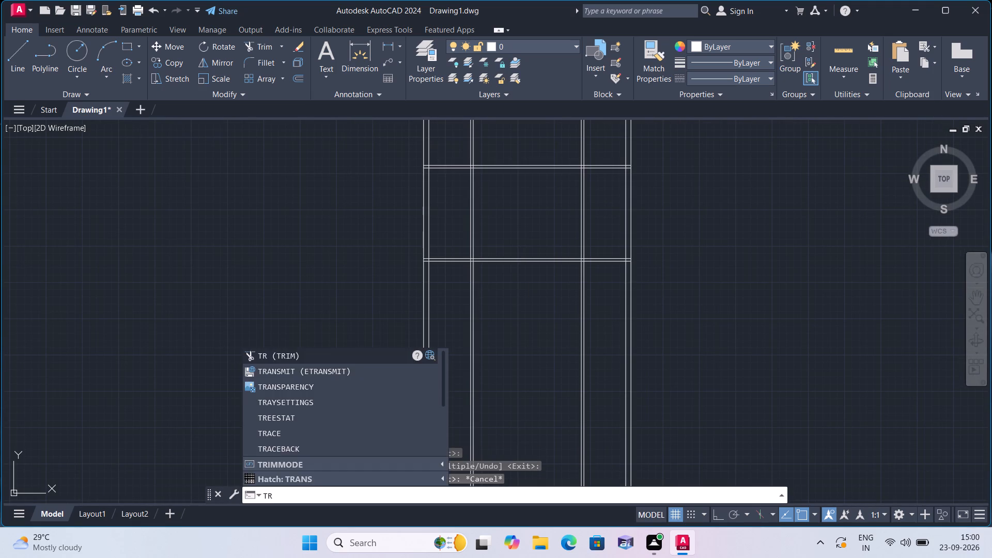
type("im")
key("space")
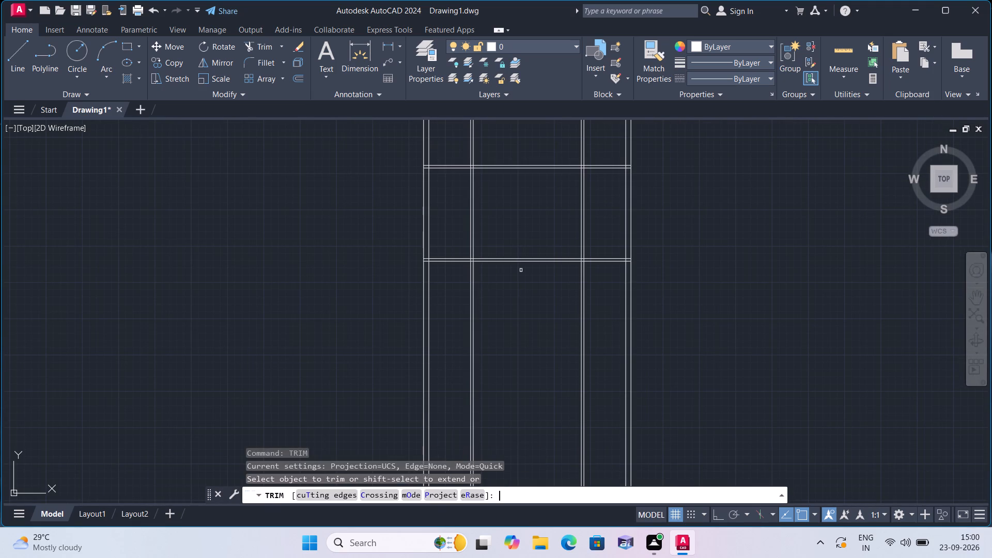
middle_click_drag(524, 197, 550, 317)
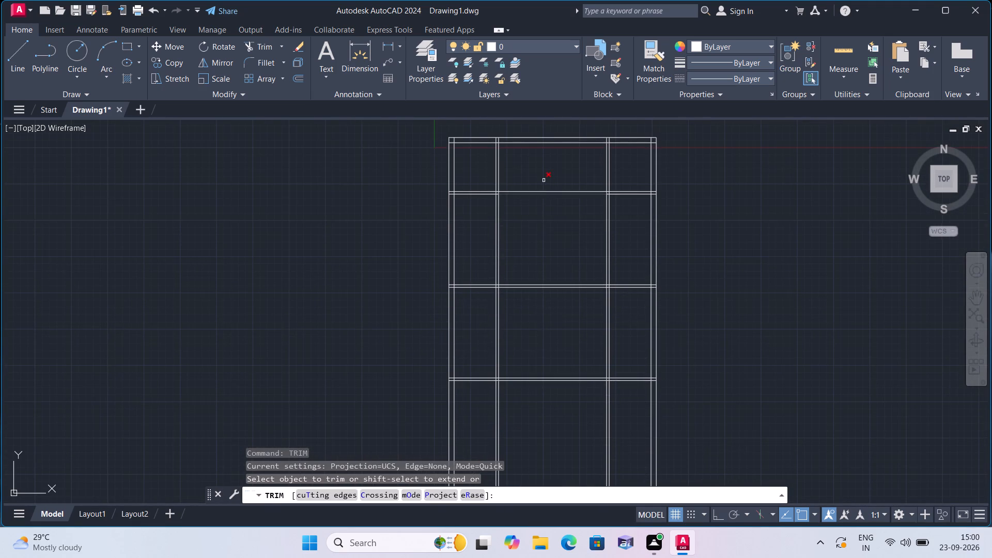
middle_click_drag(538, 169, 542, 206)
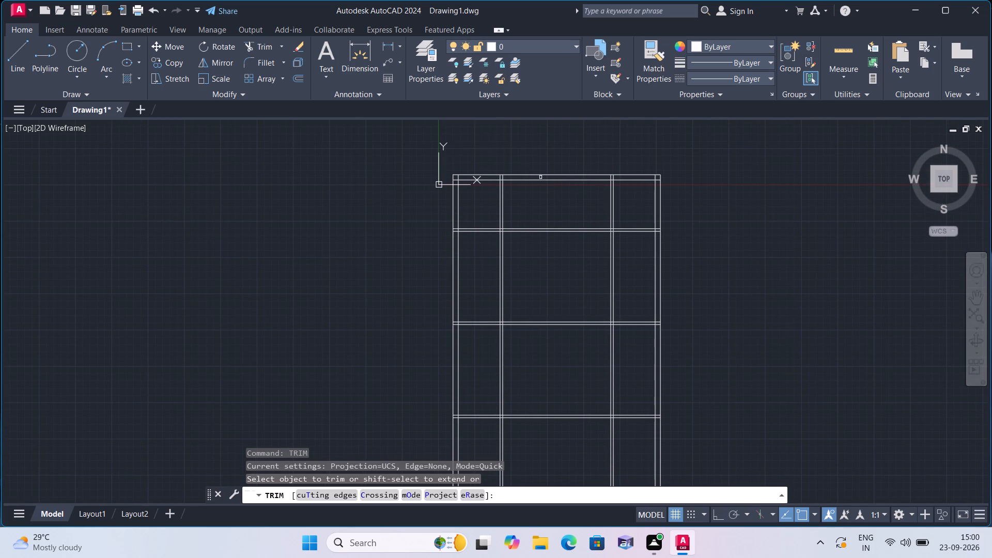
left_click(540, 178)
Trim away both vertical interior walls in the three spaces below the first horizontal interior wall.
middle_click_drag(551, 200, 544, 143)
middle_click(544, 143)
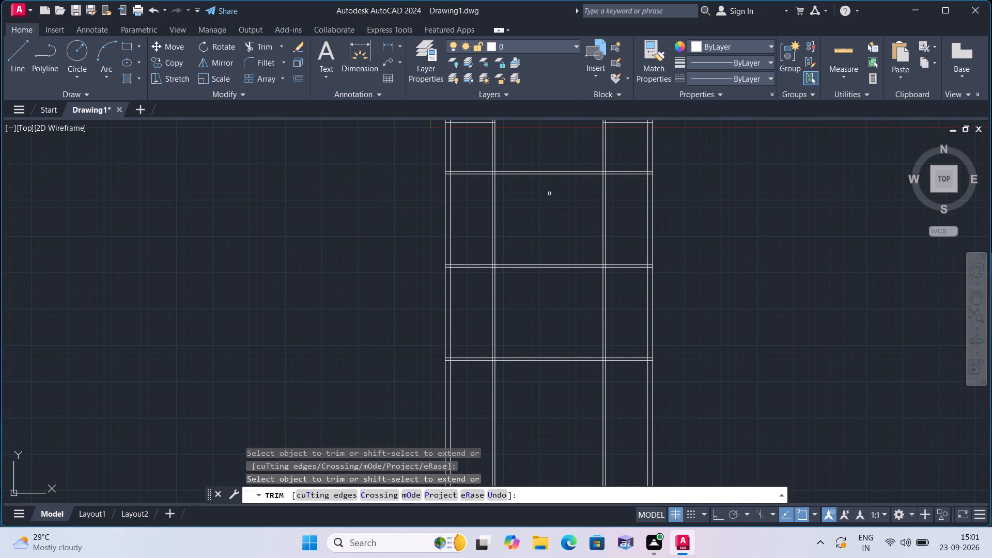
scroll(552, 207, "down", 1)
left_click(601, 212)
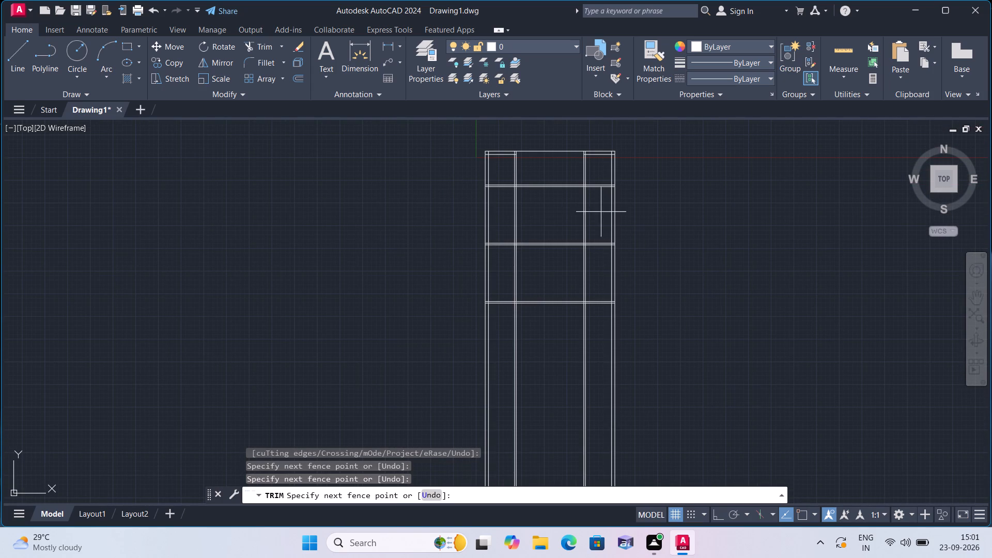
left_click(509, 210)
middle_click_drag(540, 212, 544, 177)
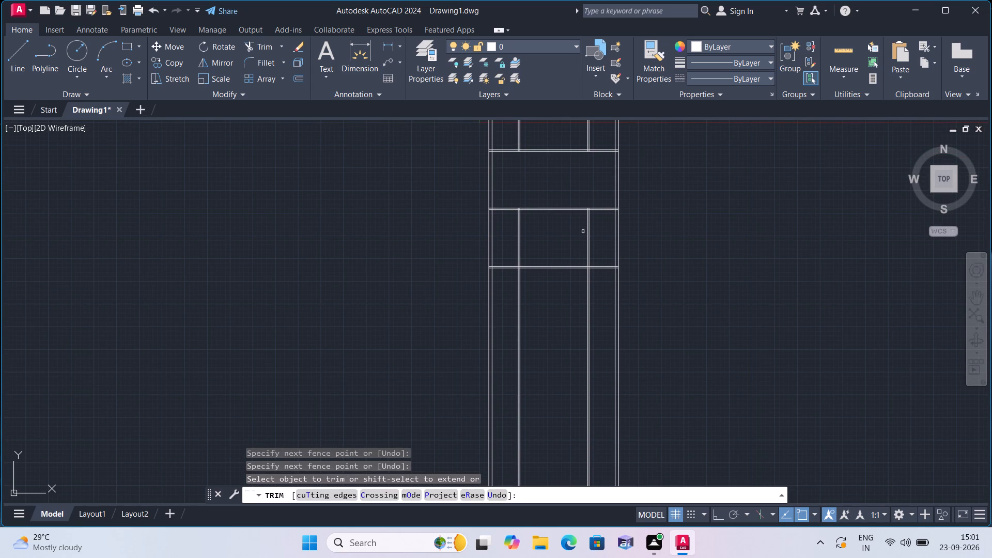
left_click(594, 247)
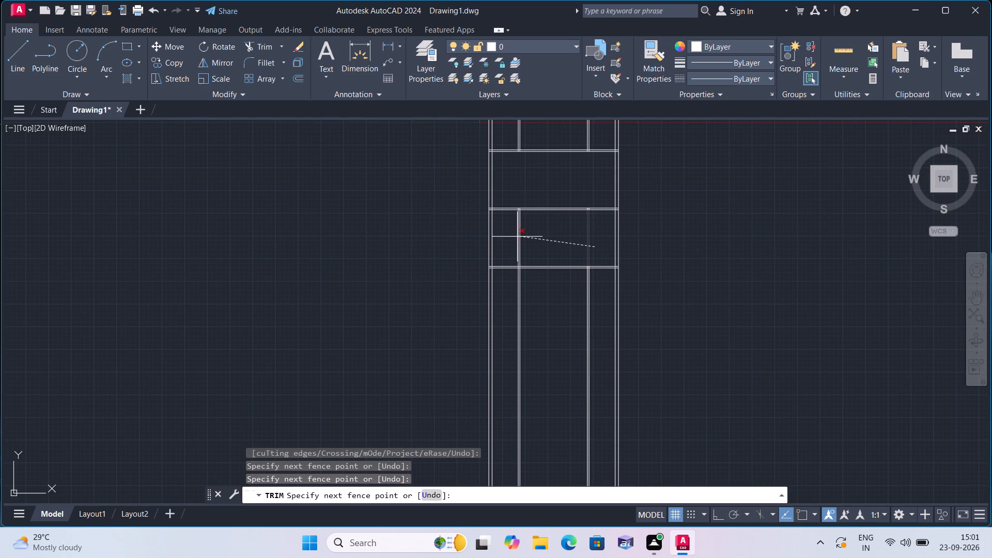
left_click(514, 237)
middle_click_drag(540, 245, 539, 180)
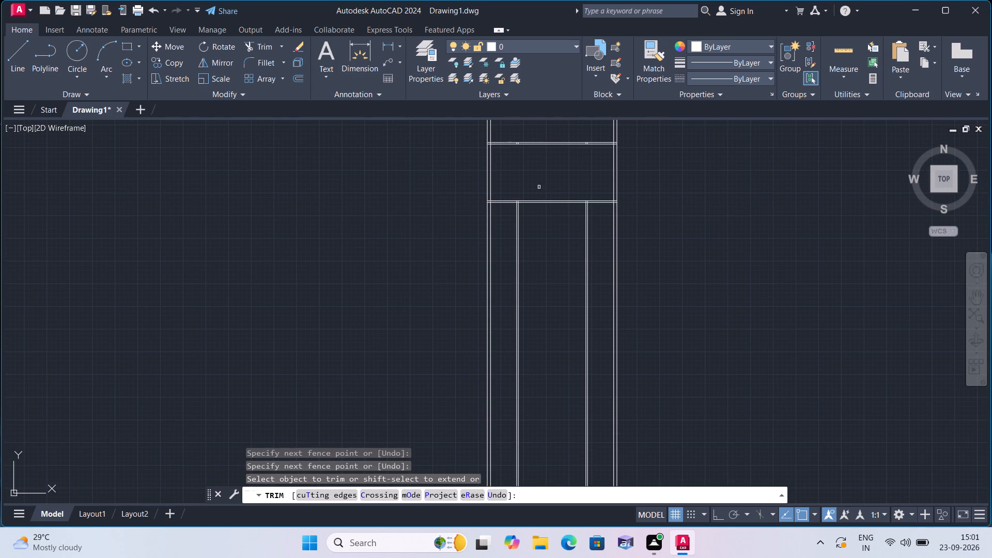
left_click(600, 251)
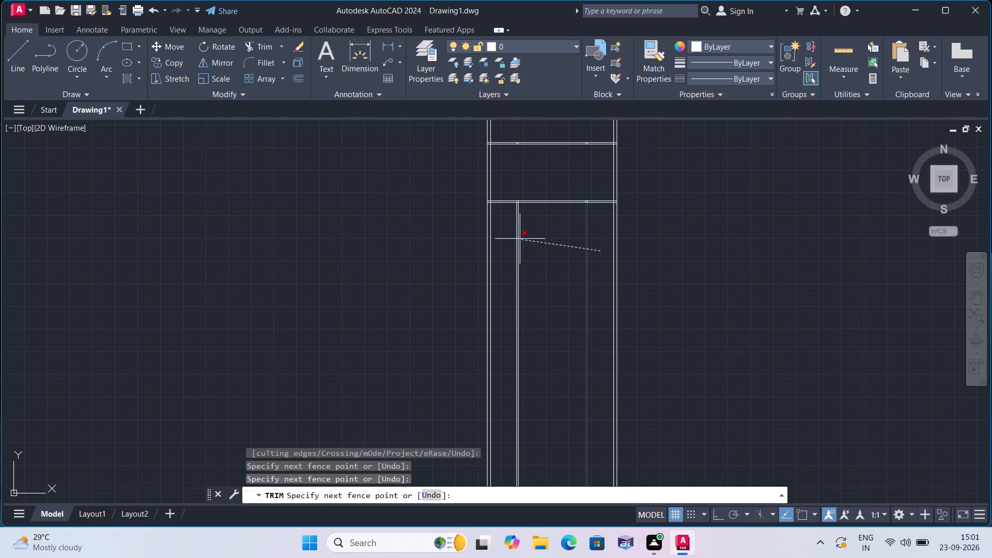
left_click(506, 235)
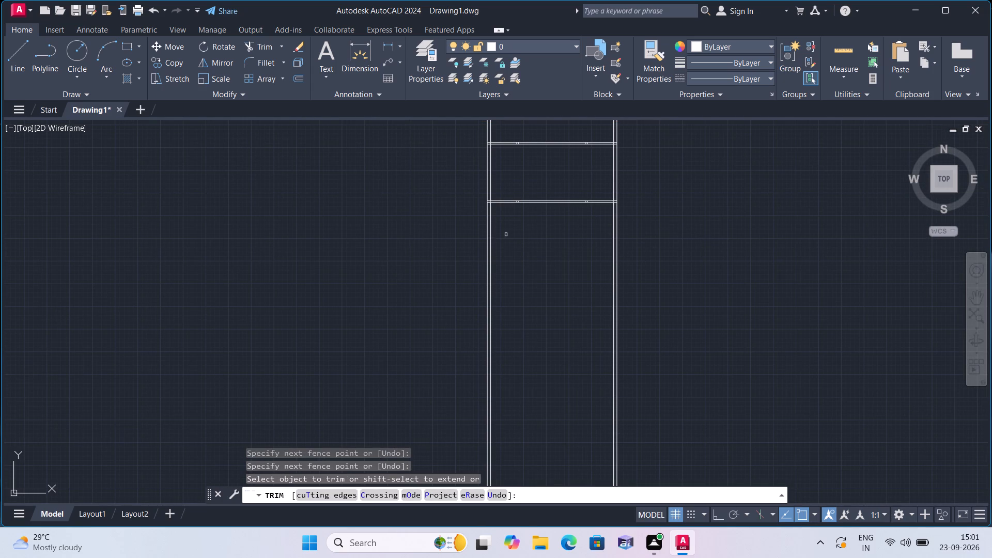
key("Escape")
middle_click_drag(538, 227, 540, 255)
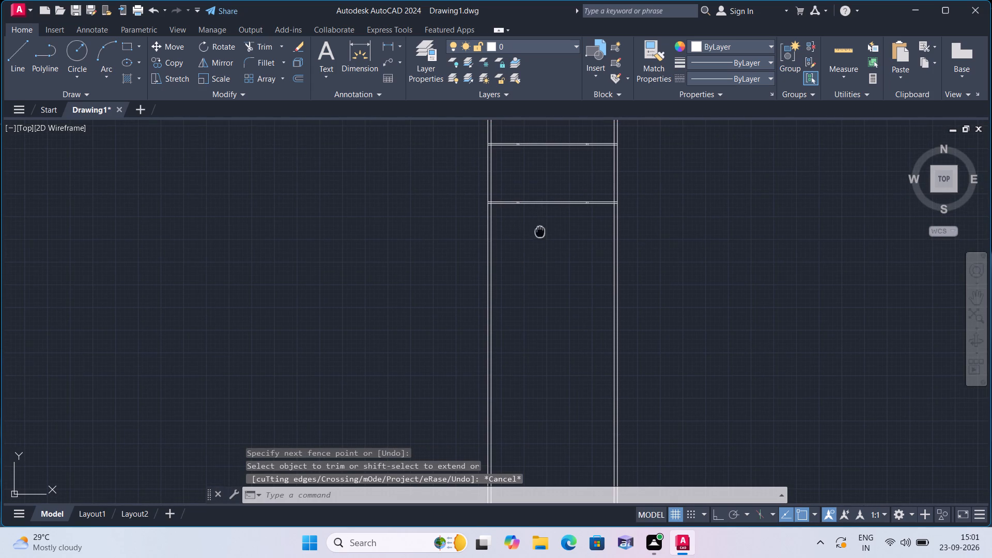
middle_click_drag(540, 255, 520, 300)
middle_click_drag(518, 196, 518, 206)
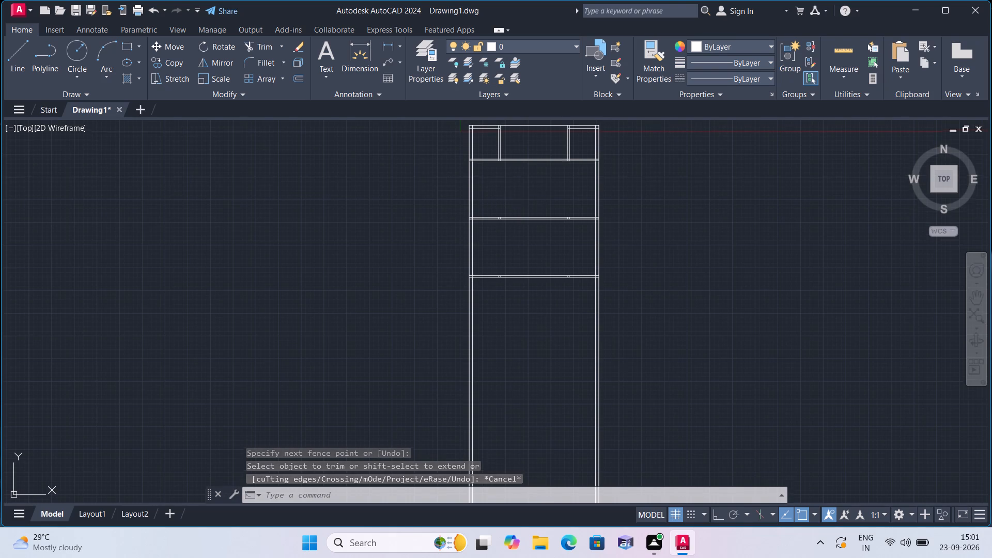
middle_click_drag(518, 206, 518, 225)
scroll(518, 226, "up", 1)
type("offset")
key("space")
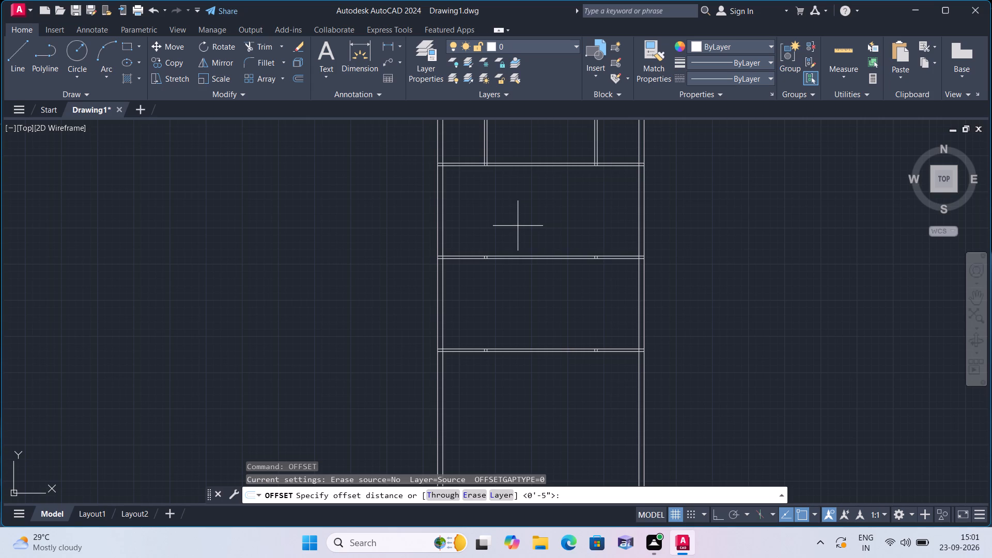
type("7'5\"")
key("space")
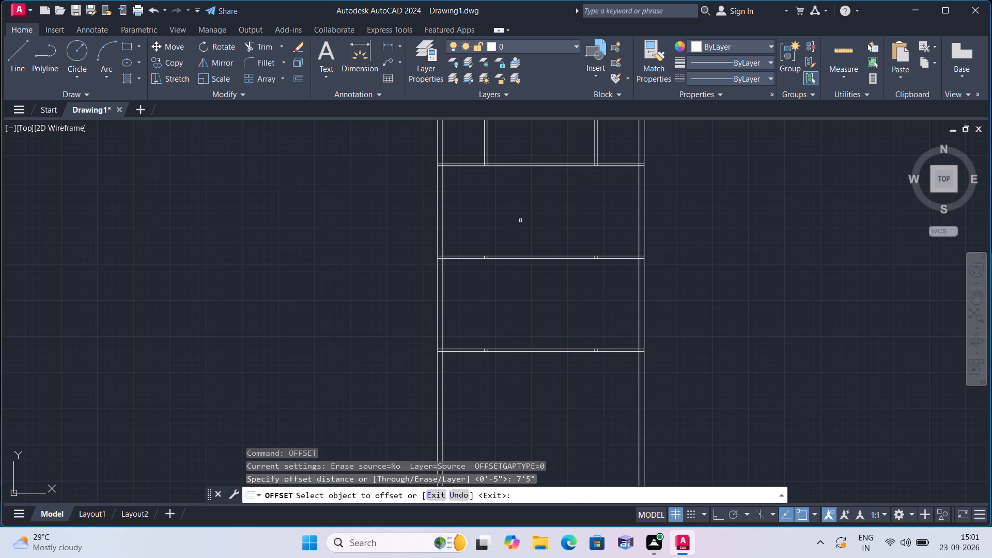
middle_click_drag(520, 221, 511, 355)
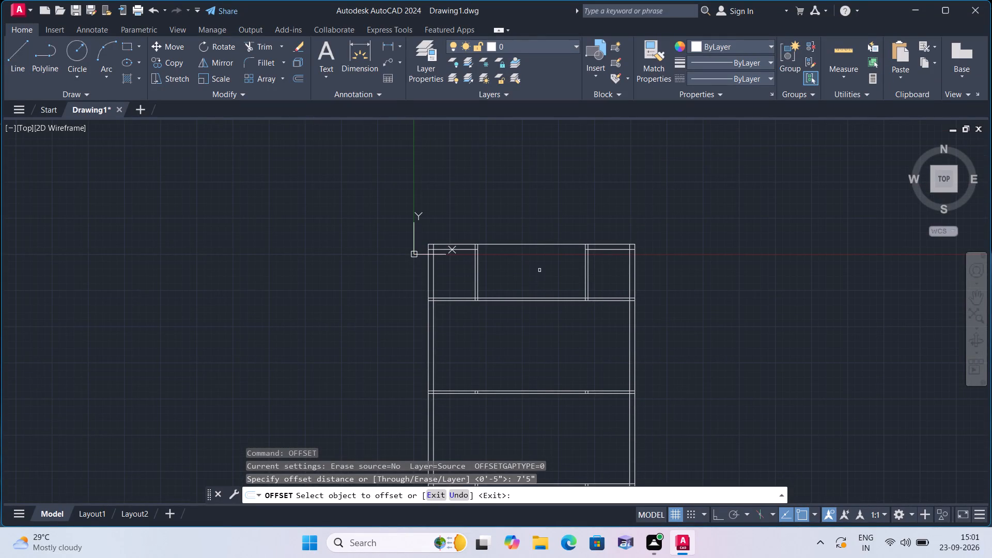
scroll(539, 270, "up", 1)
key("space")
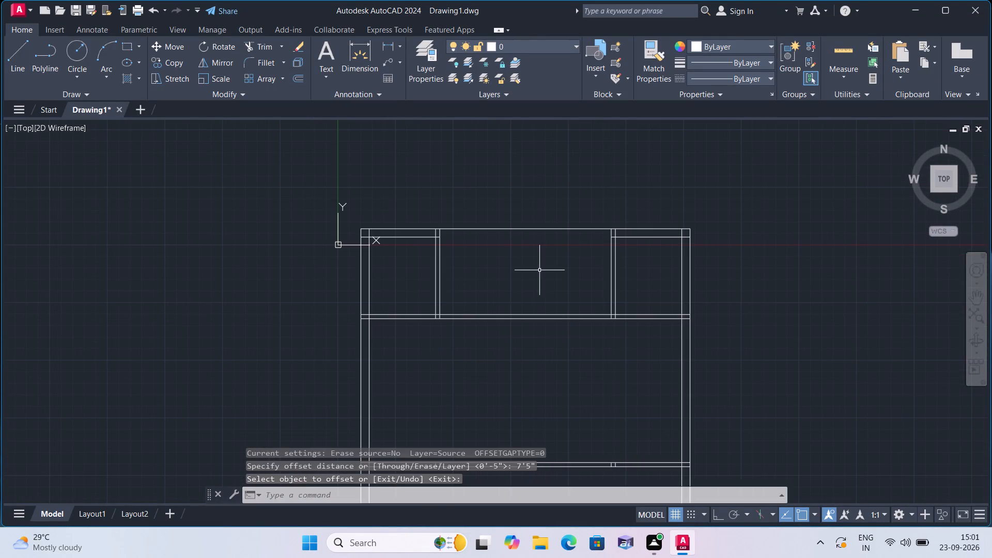
Offset the top outer wall's outer line 4.5" downward.
key("space")
type("4.5\"")
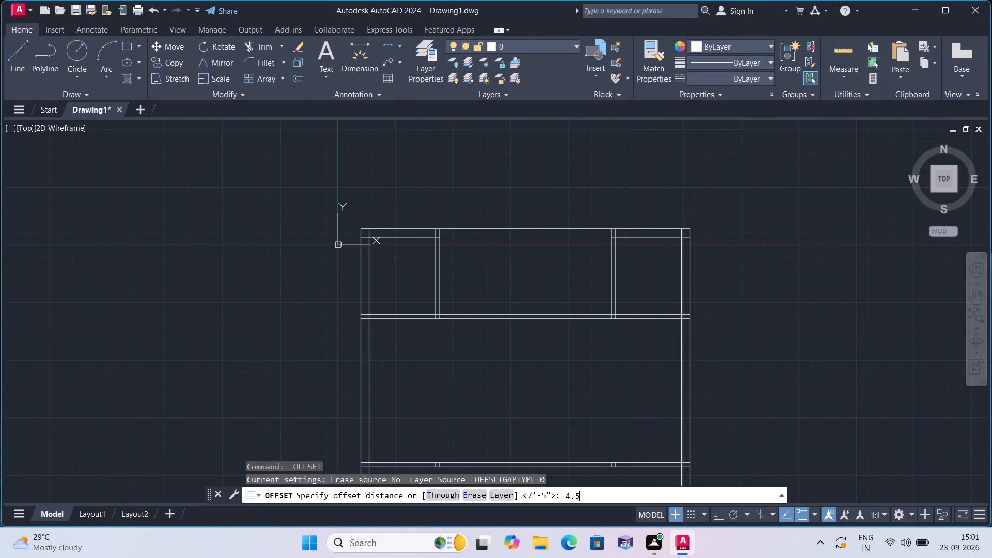
key("space")
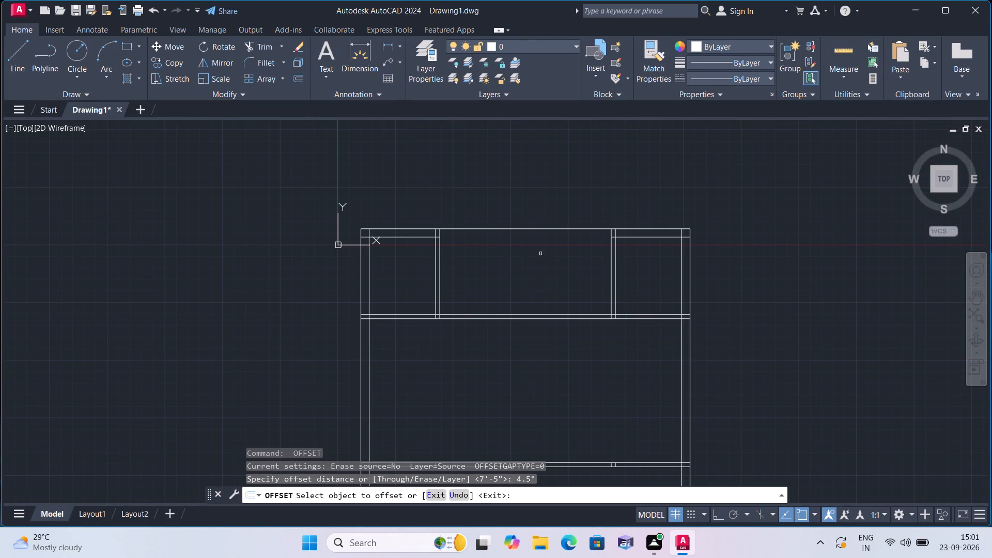
left_click(534, 228)
left_click(534, 247)
scroll(534, 247, "up", 1)
key("space")
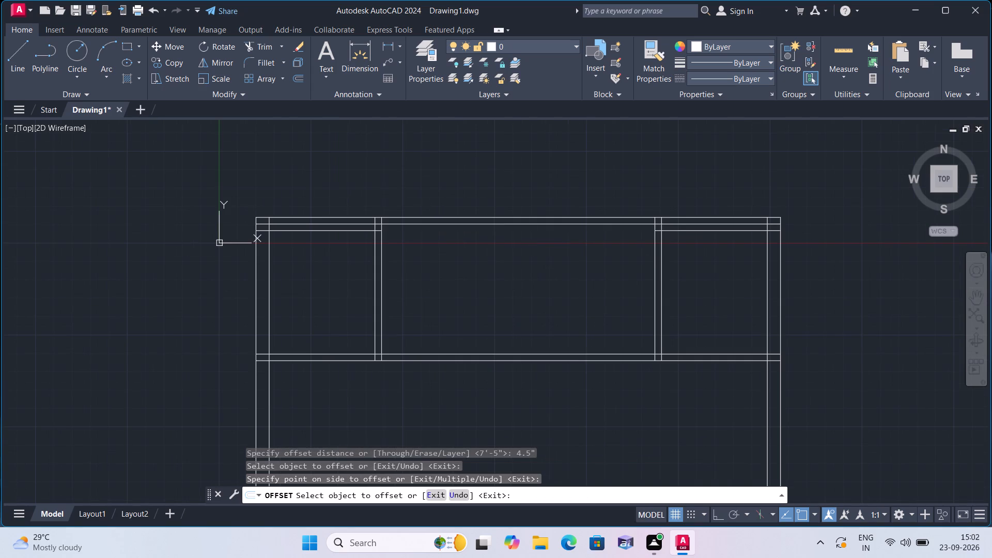
Trim the new 4.5" offset line away across the top-left room, the left outer wall and the left vertical interior wall.
type("trim")
key("space")
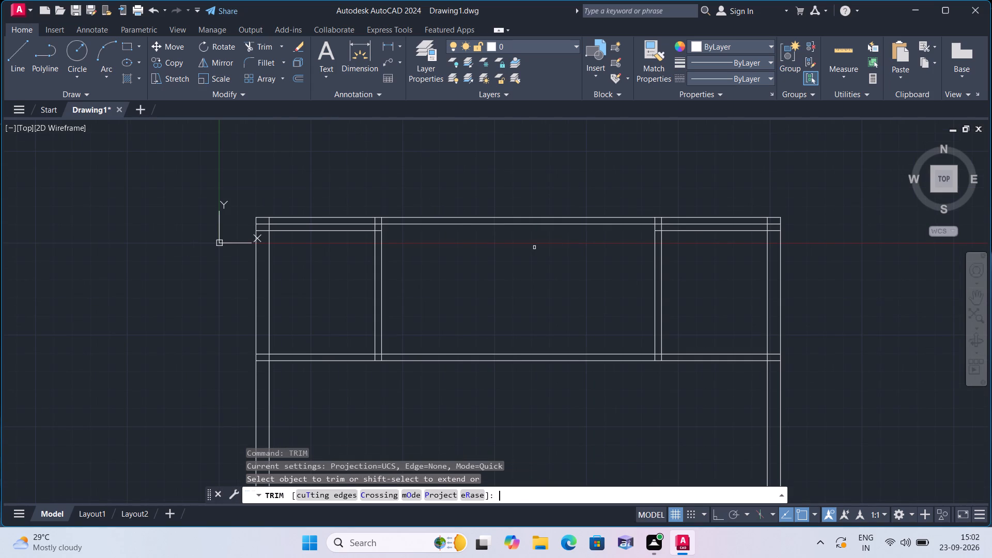
scroll(335, 223, "up", 2)
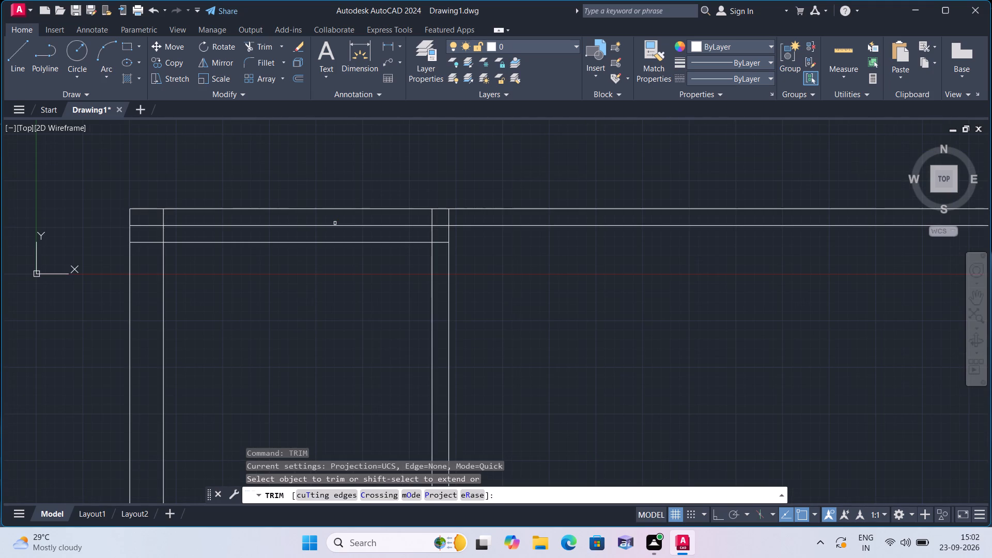
left_click(335, 223)
left_click(337, 229)
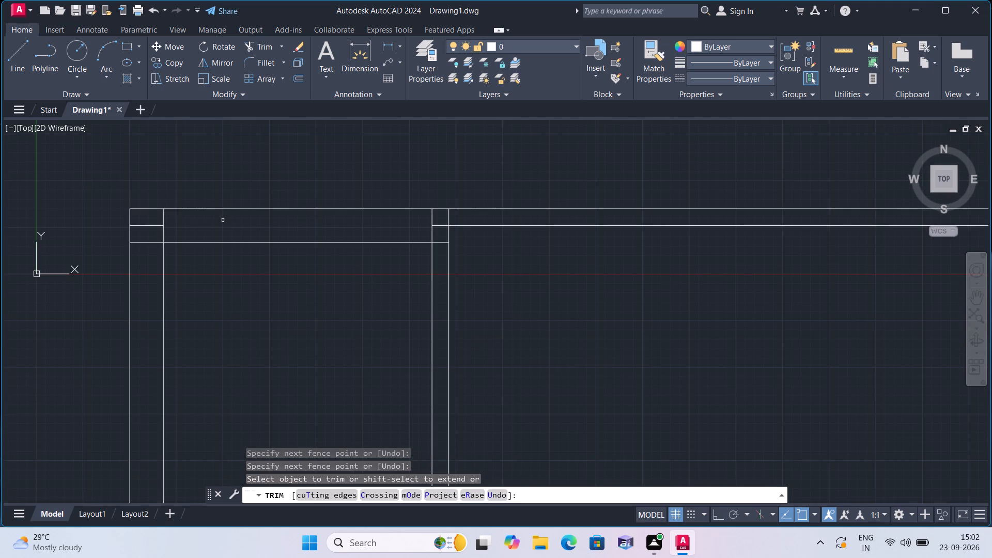
left_click(153, 227)
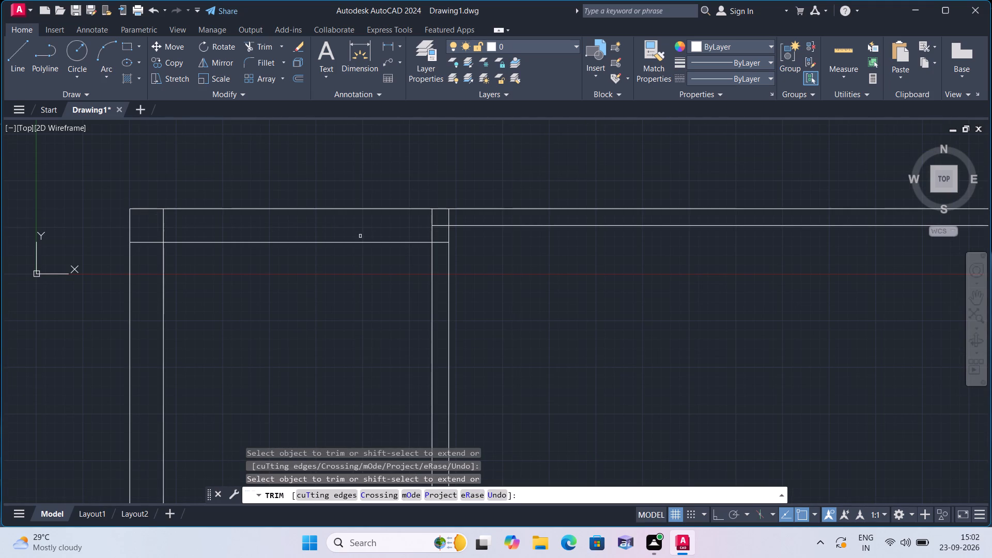
left_click(440, 228)
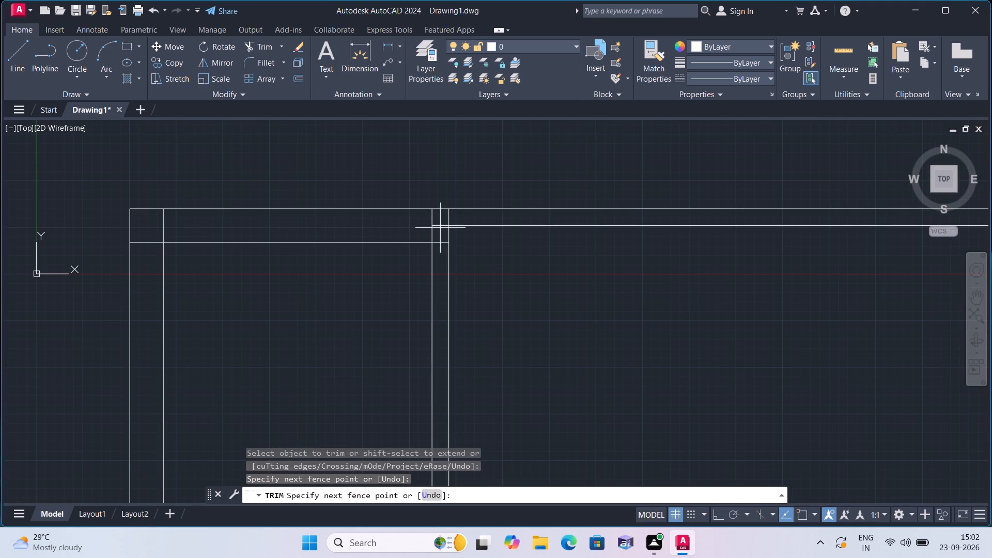
left_click(440, 218)
Trim the same offset line away across the right vertical interior wall, the top-right room and the right outer wall.
scroll(410, 223, "down", 1)
middle_click_drag(529, 272, 442, 274)
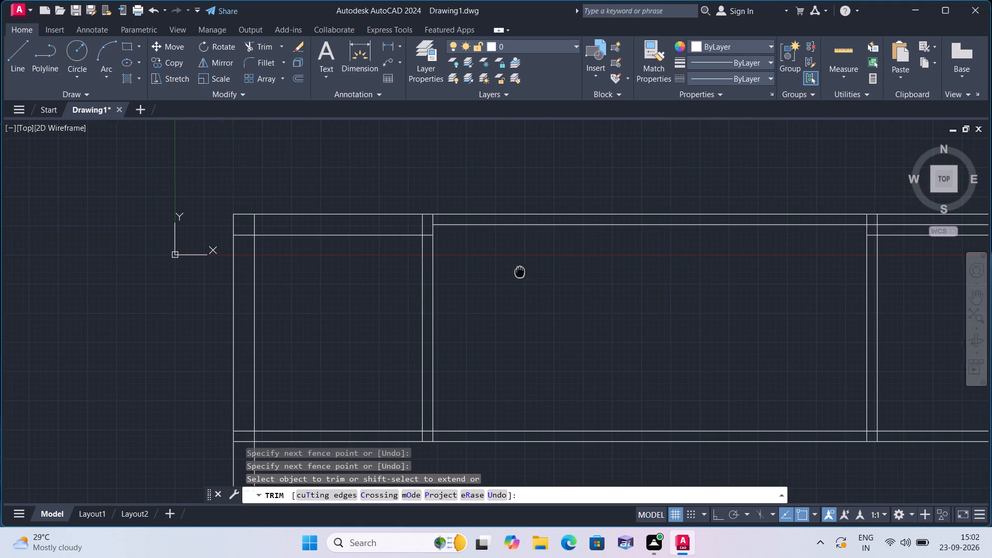
middle_click_drag(442, 274, 270, 269)
scroll(320, 272, "down", 1)
scroll(495, 240, "up", 3)
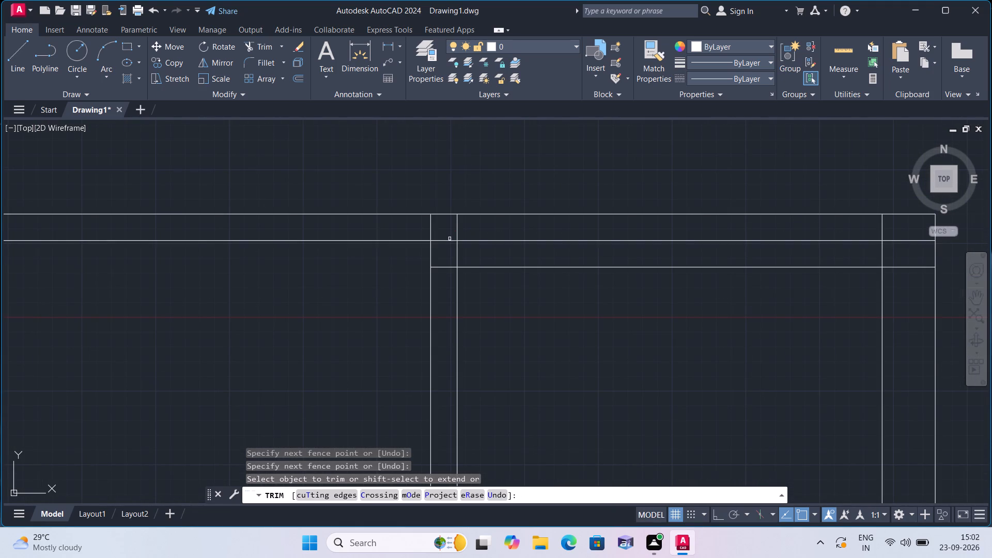
left_click(448, 239)
left_click(490, 238)
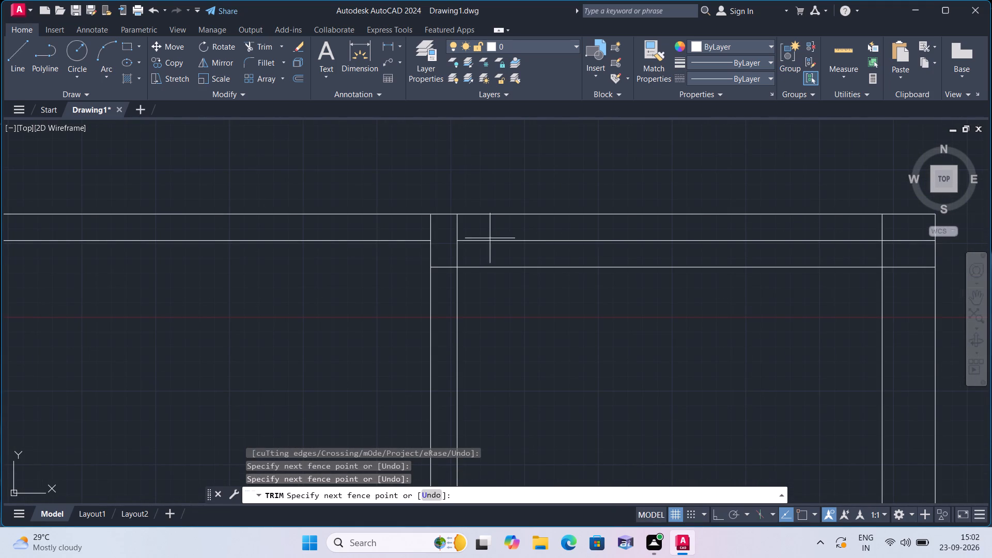
left_click(741, 241)
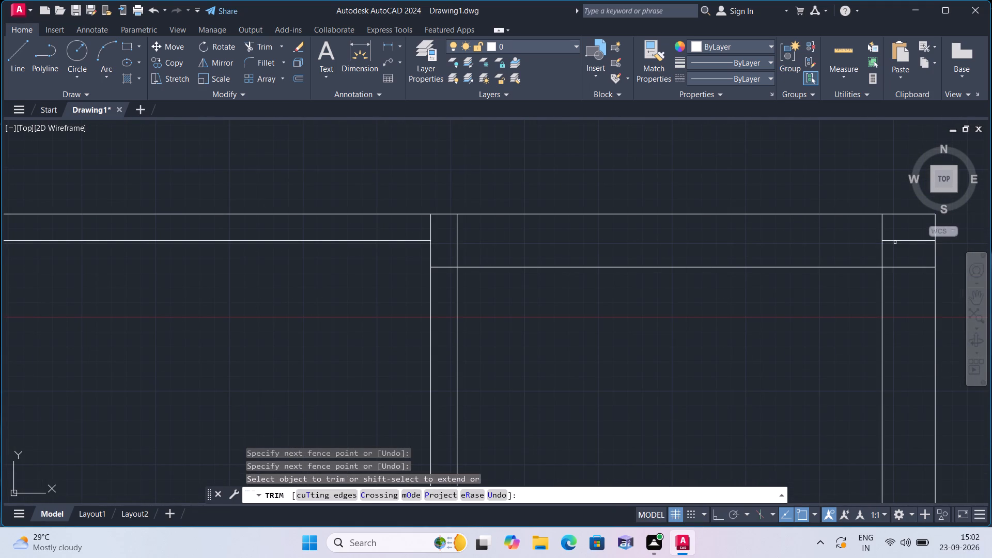
left_click(907, 242)
Trim away the leftover stubs of both vertical walls inside the second horizontal interior wall.
scroll(907, 242, "down", 4)
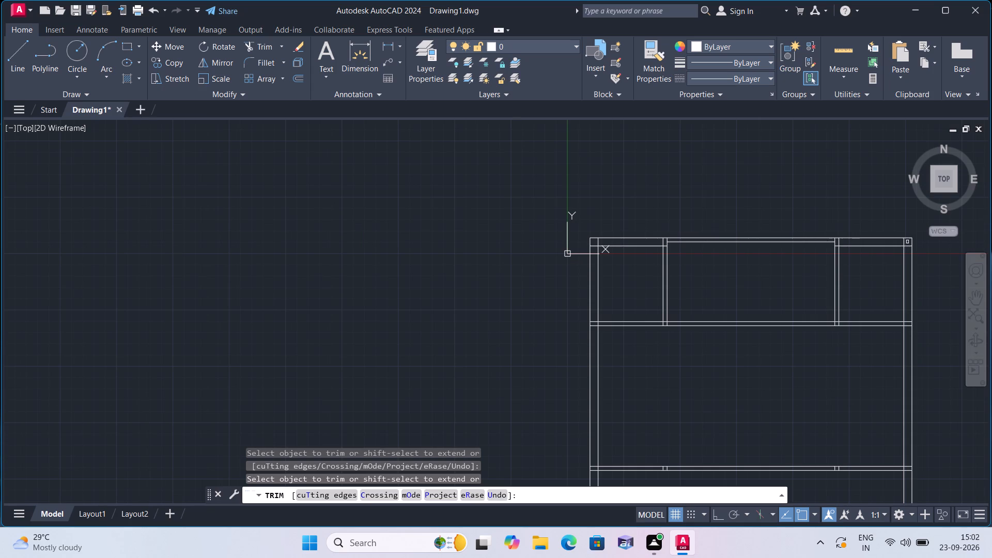
scroll(892, 253, "down", 1)
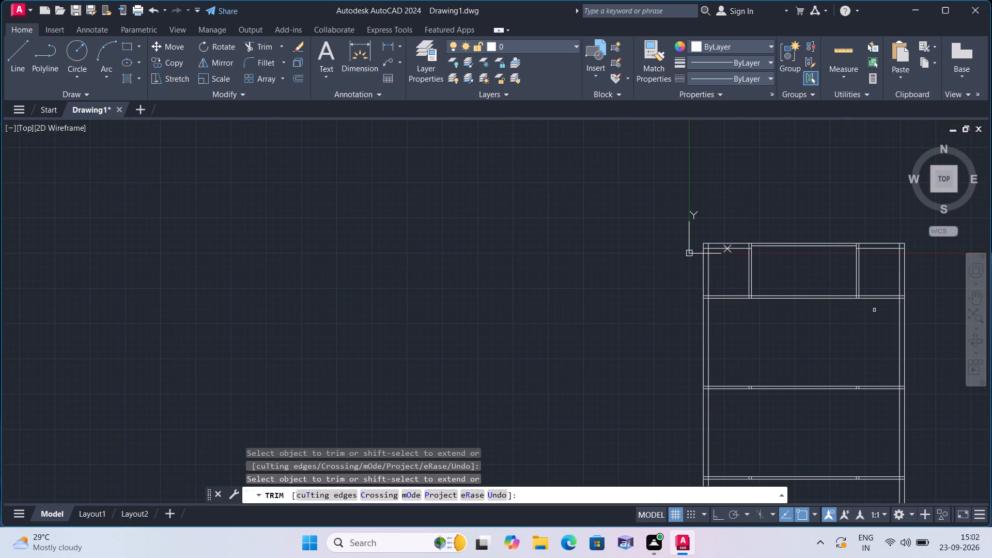
middle_click_drag(811, 337, 572, 286)
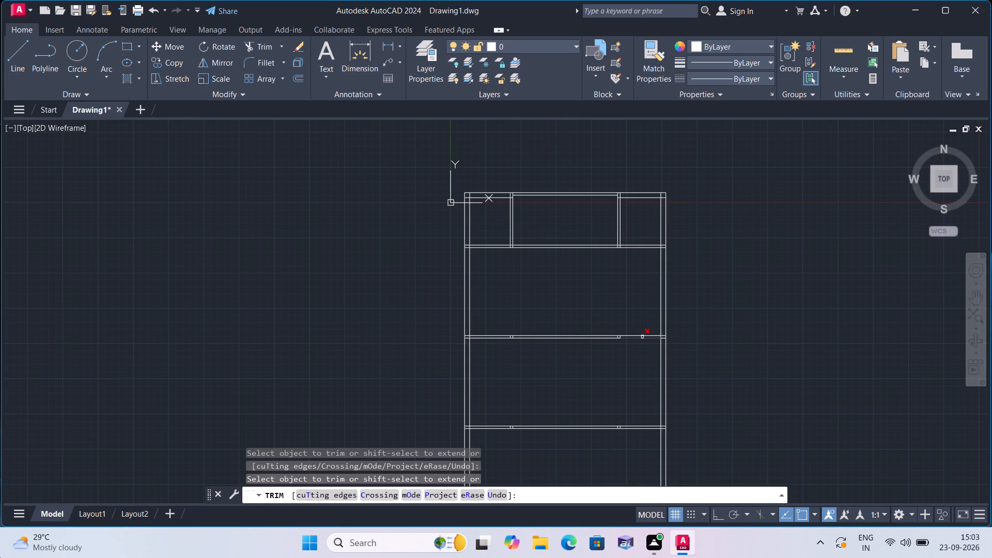
scroll(425, 365, "down", 1)
scroll(570, 427, "down", 1)
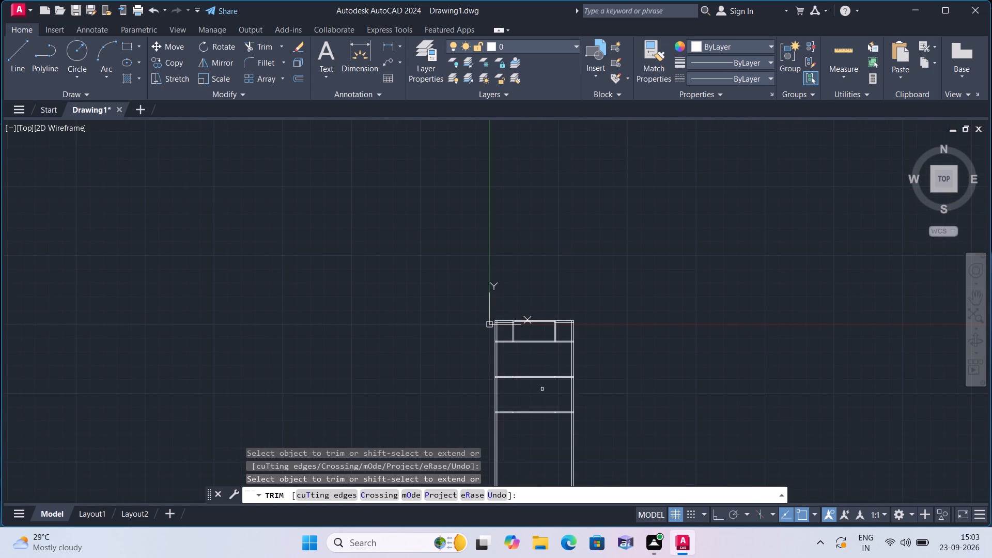
middle_click_drag(542, 389, 513, 327)
scroll(503, 336, "up", 2)
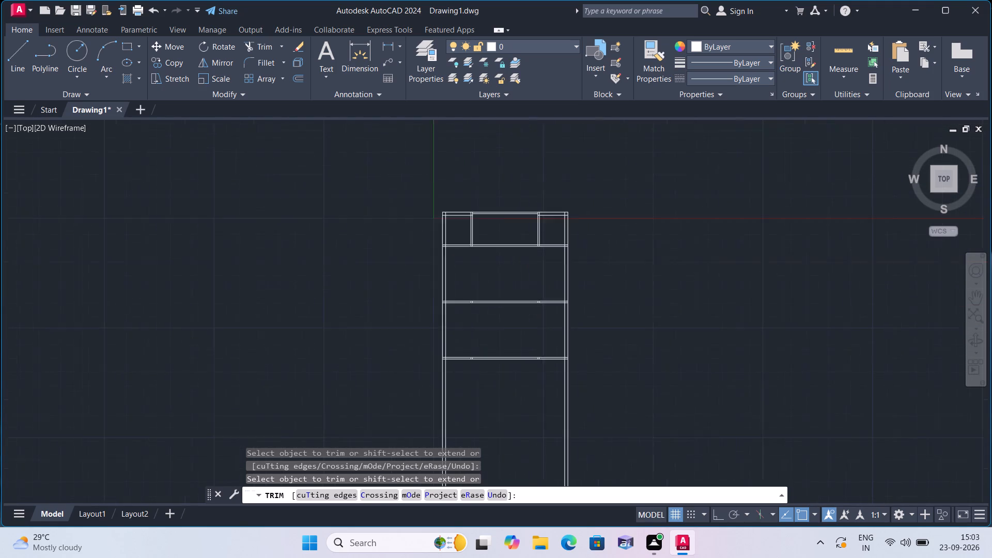
scroll(416, 268, "up", 2)
scroll(462, 306, "up", 3)
left_click(548, 282)
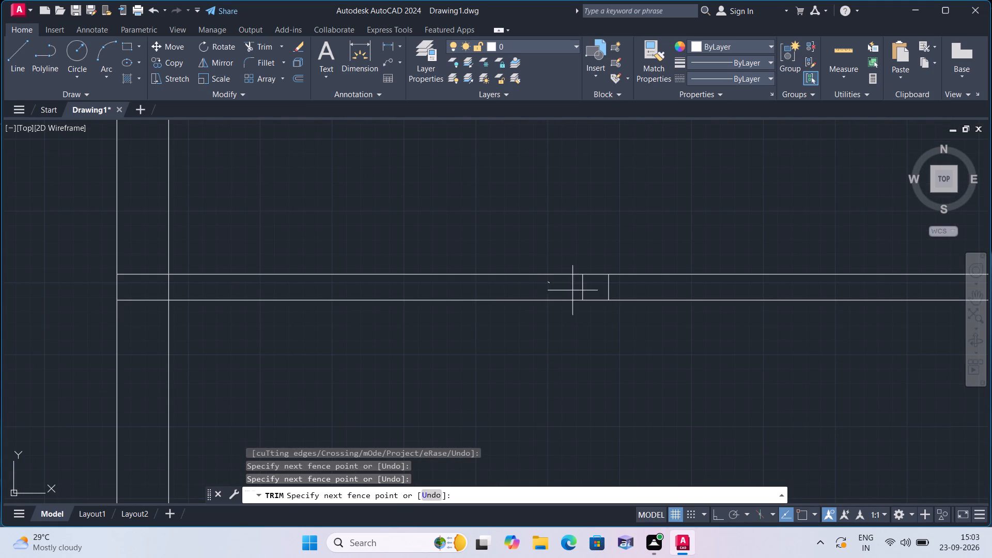
left_click(635, 291)
scroll(635, 290, "down", 3)
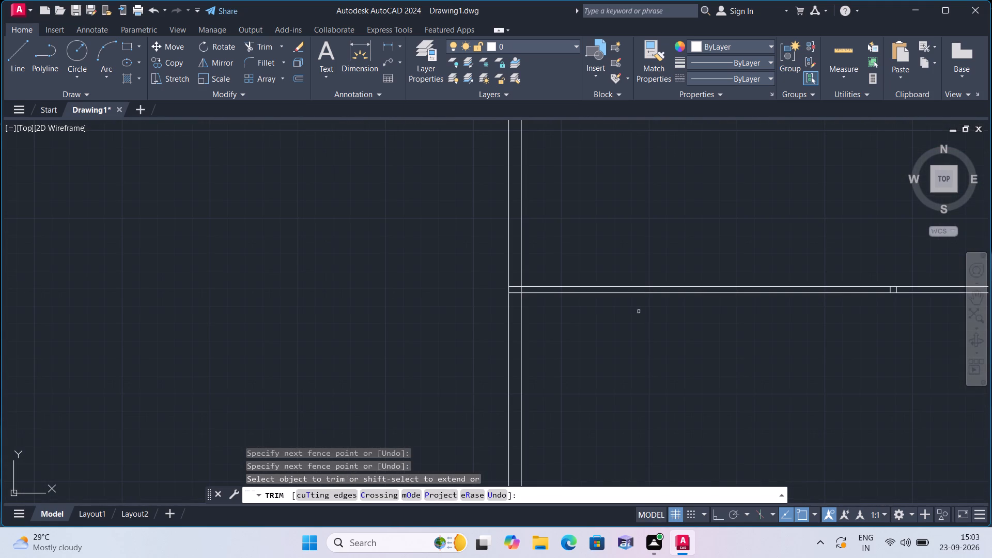
middle_click_drag(639, 316, 412, 319)
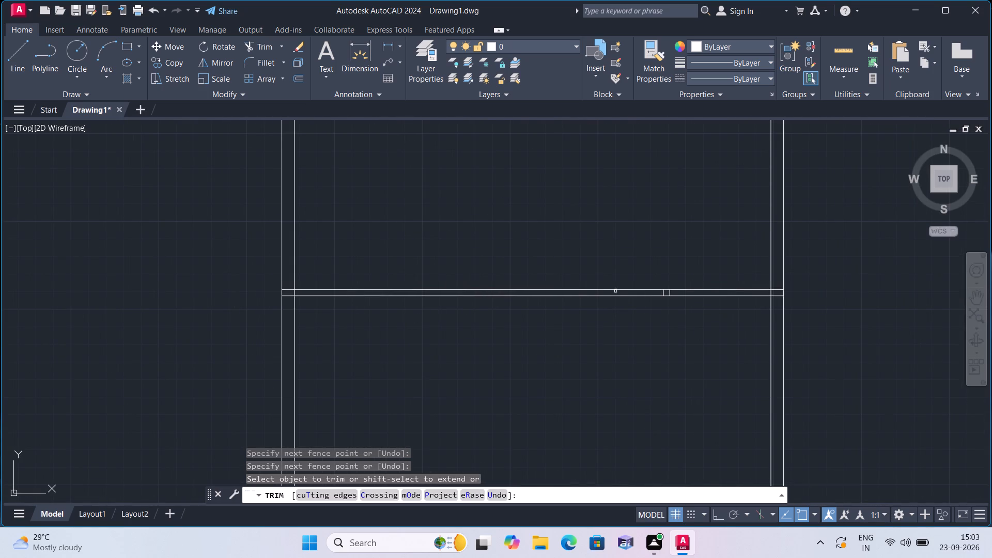
scroll(695, 286, "up", 4)
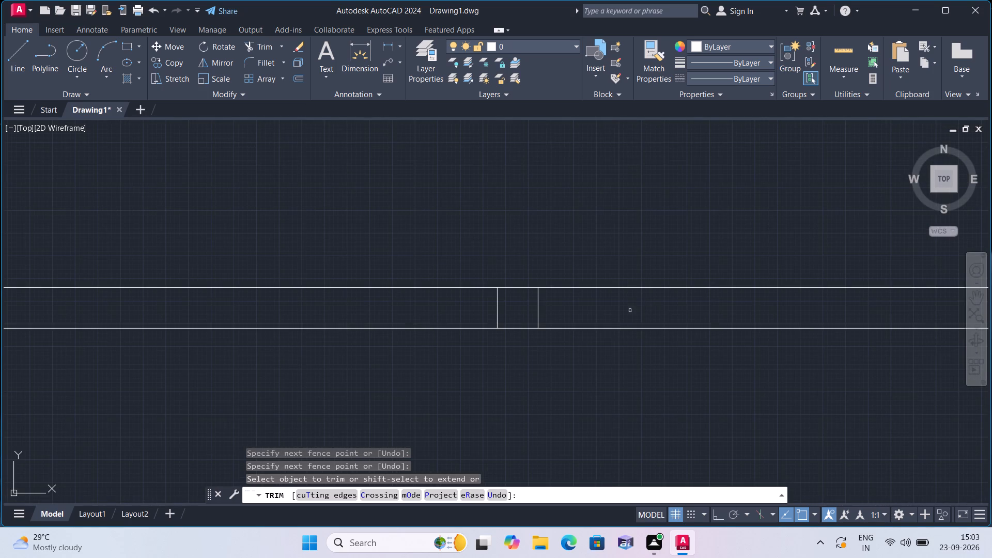
left_click(619, 312)
left_click(464, 309)
Trim the second horizontal interior wall's lines where they run into the right and left outer walls.
scroll(464, 309, "down", 5)
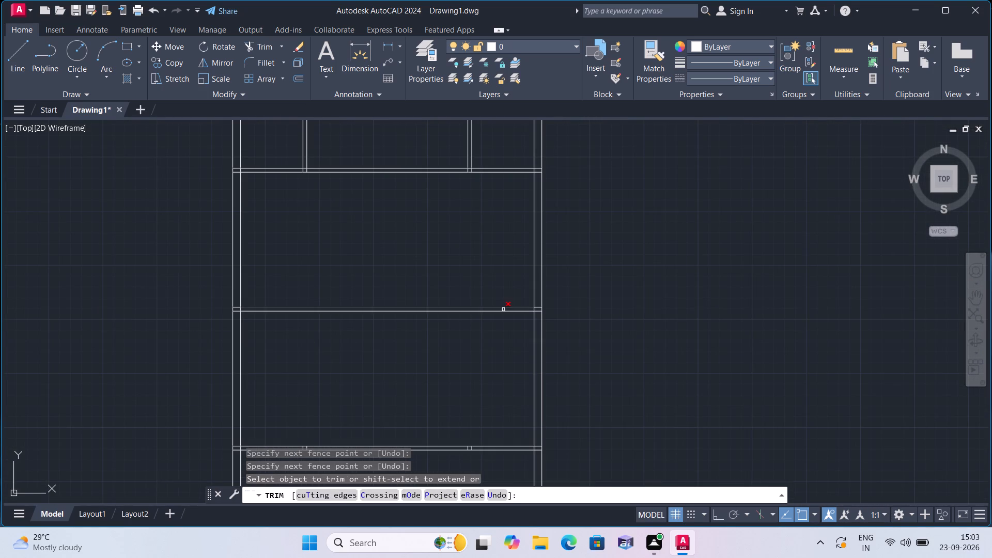
scroll(536, 315, "up", 3)
left_click(536, 315)
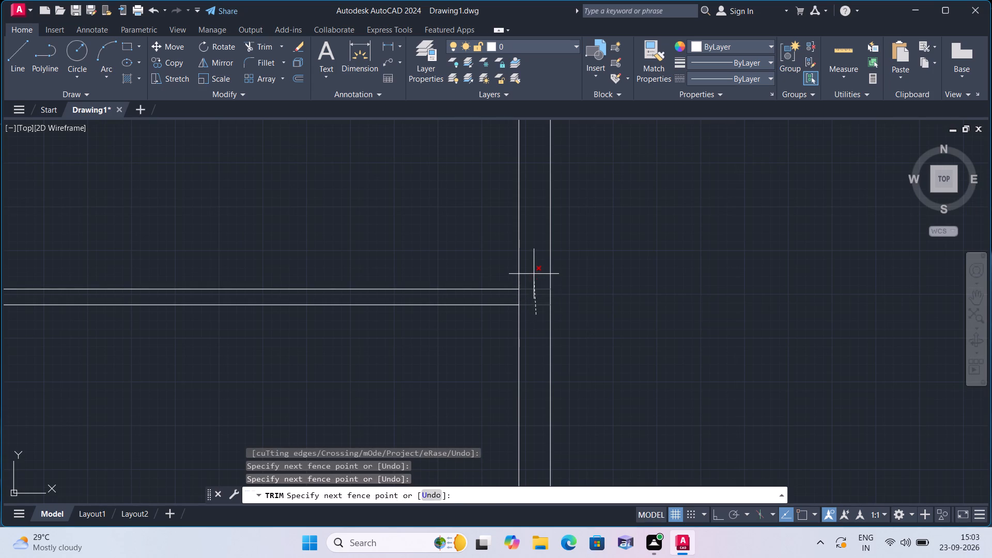
left_click(534, 272)
scroll(534, 272, "down", 3)
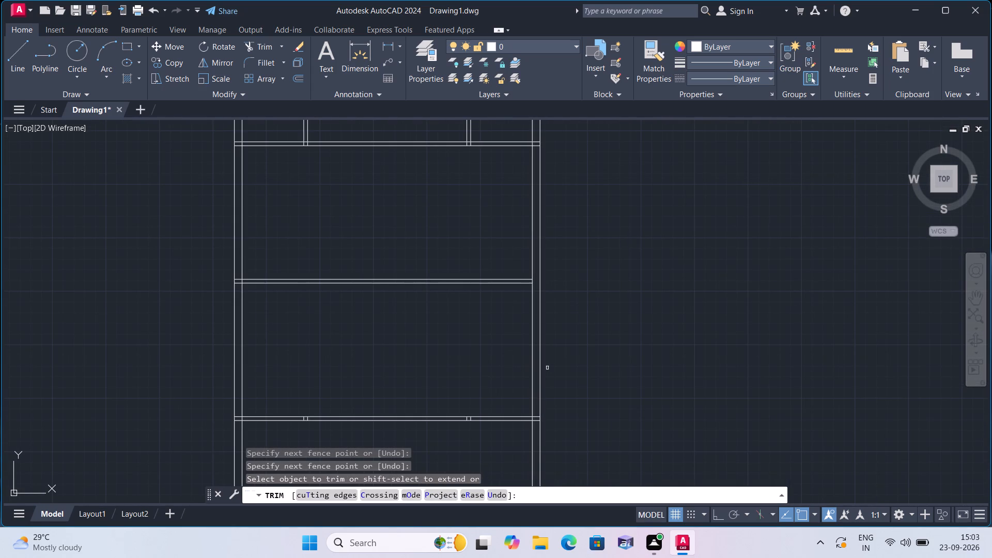
middle_click_drag(468, 386, 588, 345)
scroll(468, 386, "down", 1)
scroll(434, 270, "up", 3)
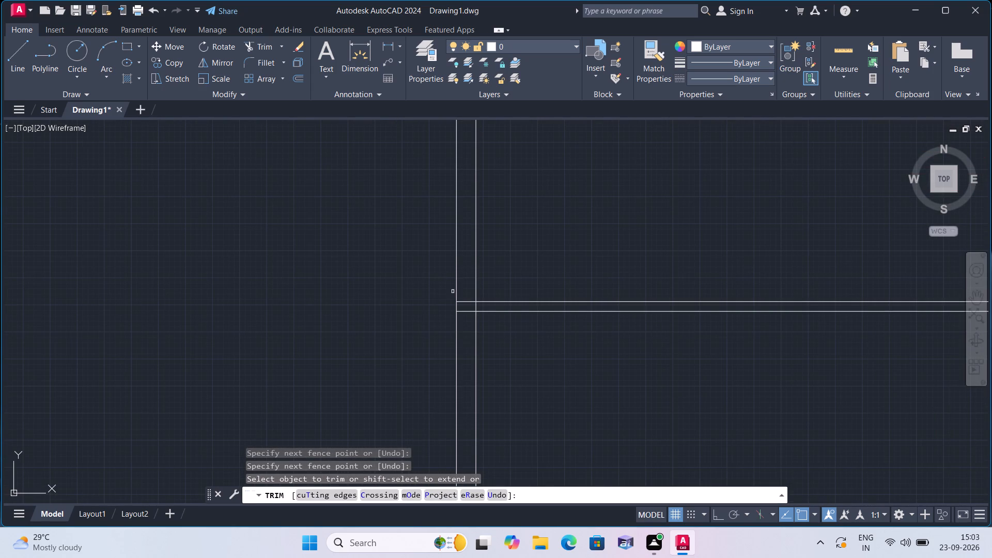
left_click(468, 321)
left_click(462, 285)
Trim the third horizontal interior wall's two lines where they run into the left outer wall.
scroll(462, 285, "down", 3)
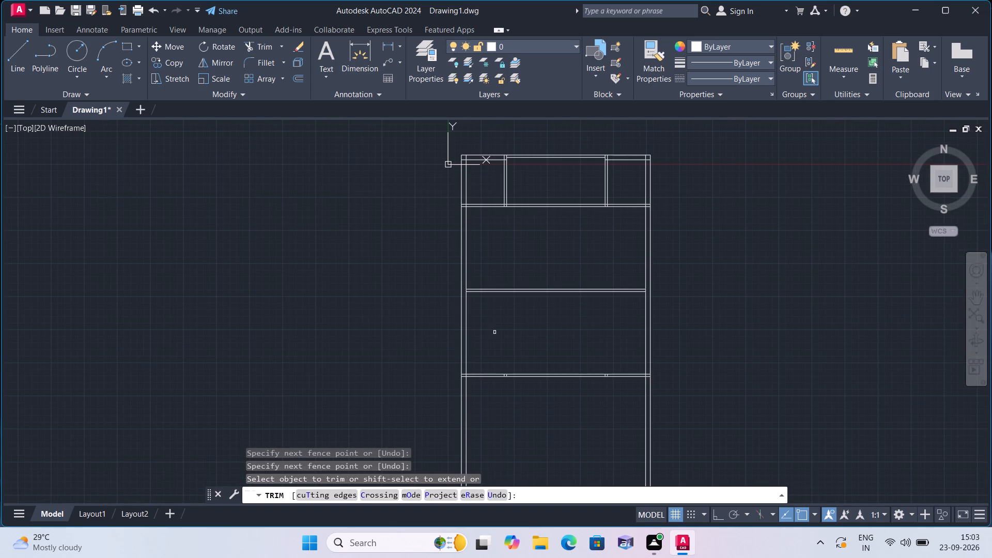
middle_click_drag(502, 336, 502, 276)
scroll(463, 323, "up", 3)
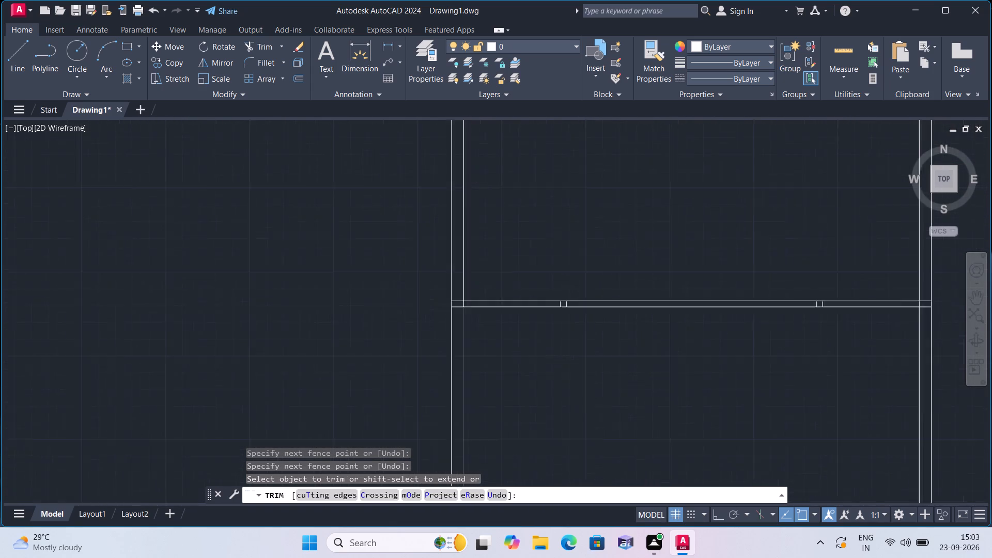
scroll(456, 309, "up", 2)
left_click(456, 309)
left_click(451, 213)
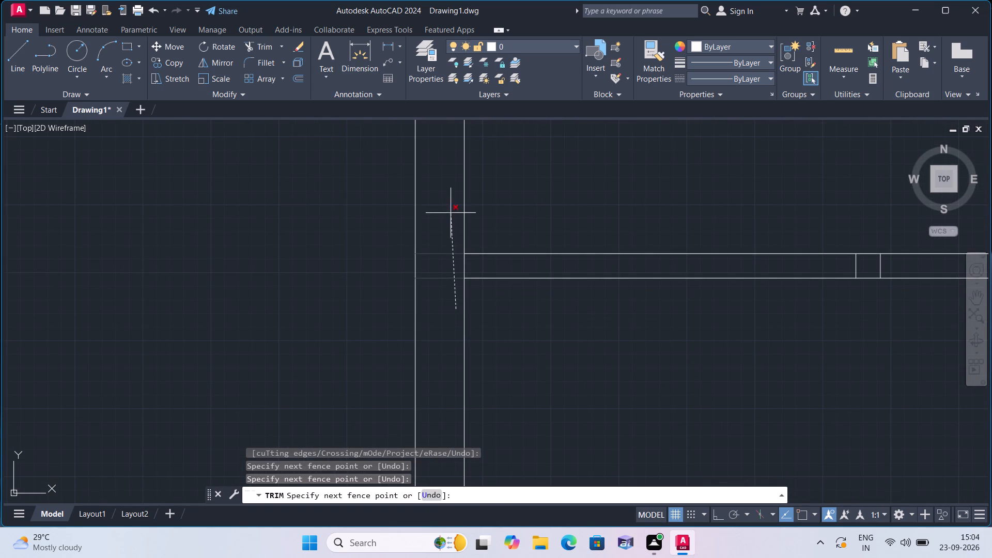
Trim away the leftover stub of the left vertical wall inside the third horizontal interior wall.
scroll(451, 219, "down", 4)
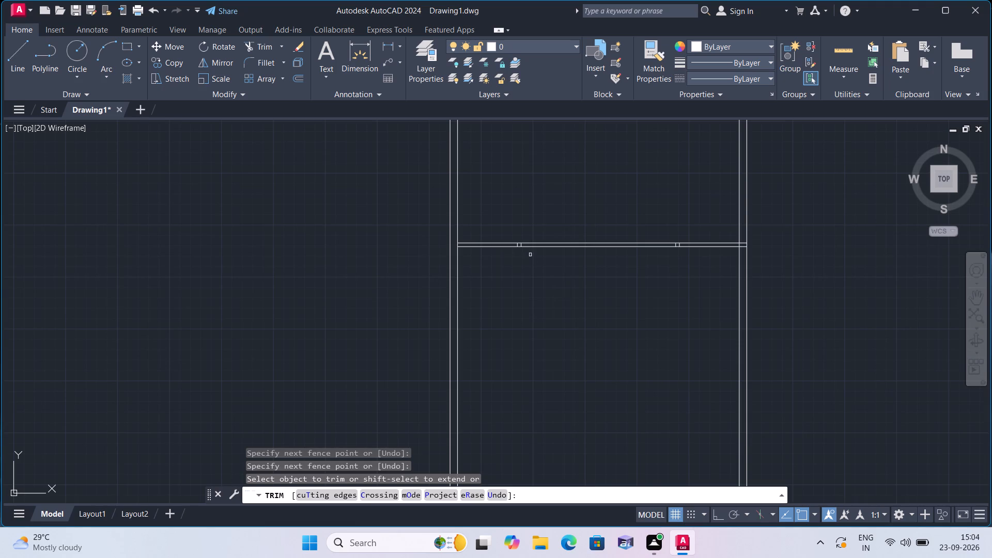
scroll(507, 246, "up", 4)
left_click(511, 237)
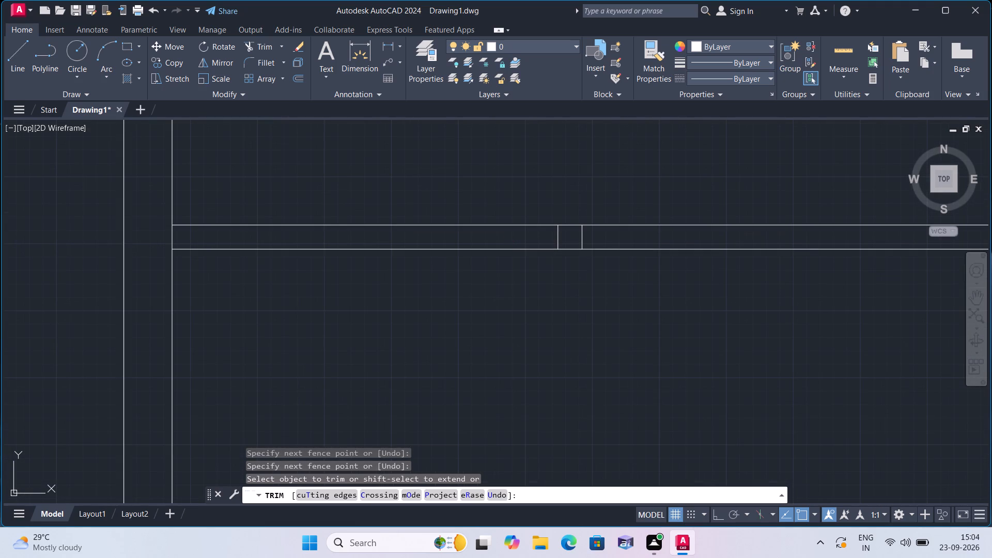
left_click(644, 234)
Trim away the leftover stub of the right vertical wall inside the third horizontal interior wall.
scroll(644, 234, "down", 2)
middle_click_drag(693, 305, 655, 341)
scroll(692, 305, "down", 1)
middle_click_drag(650, 345, 579, 361)
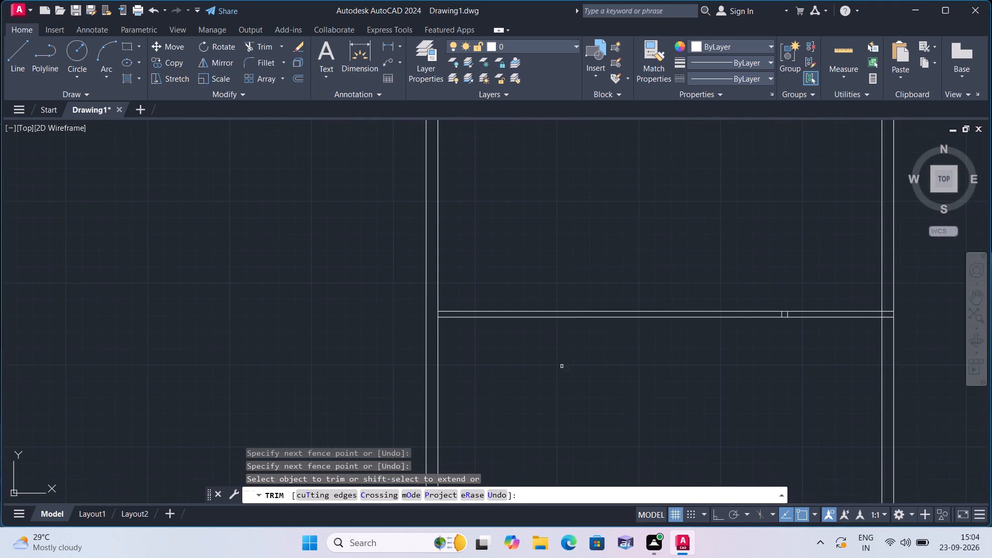
middle_click_drag(711, 382, 702, 392)
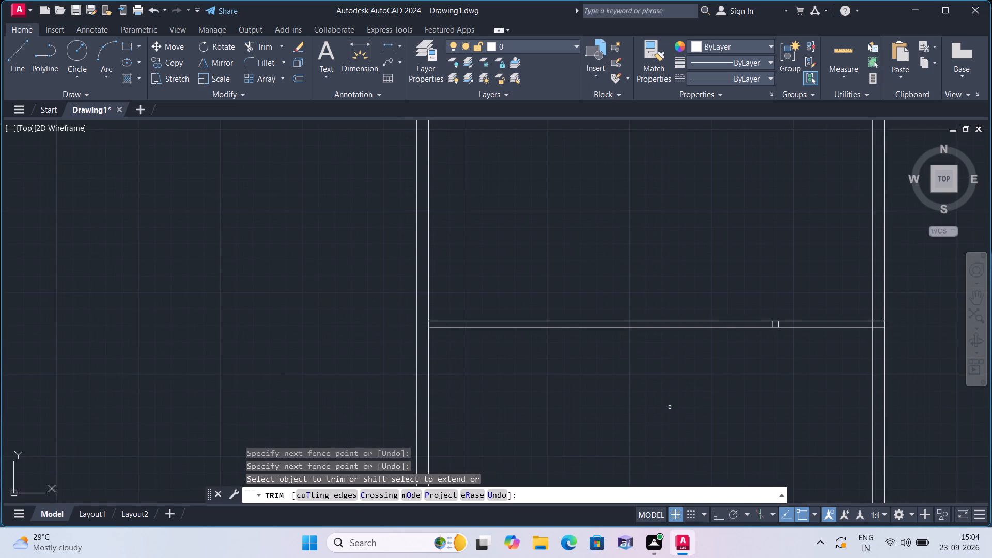
scroll(535, 427, "down", 1)
scroll(695, 357, "up", 1)
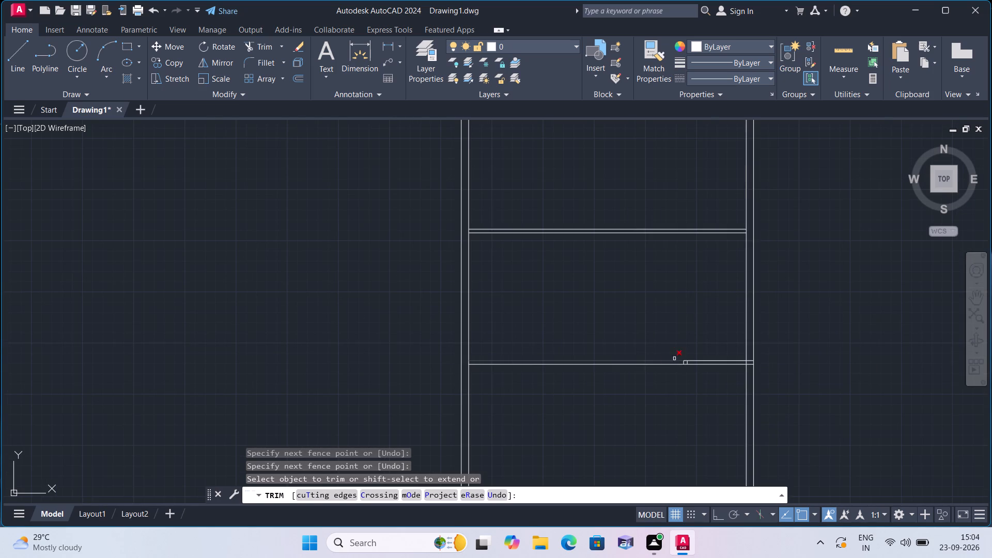
scroll(697, 357, "up", 4)
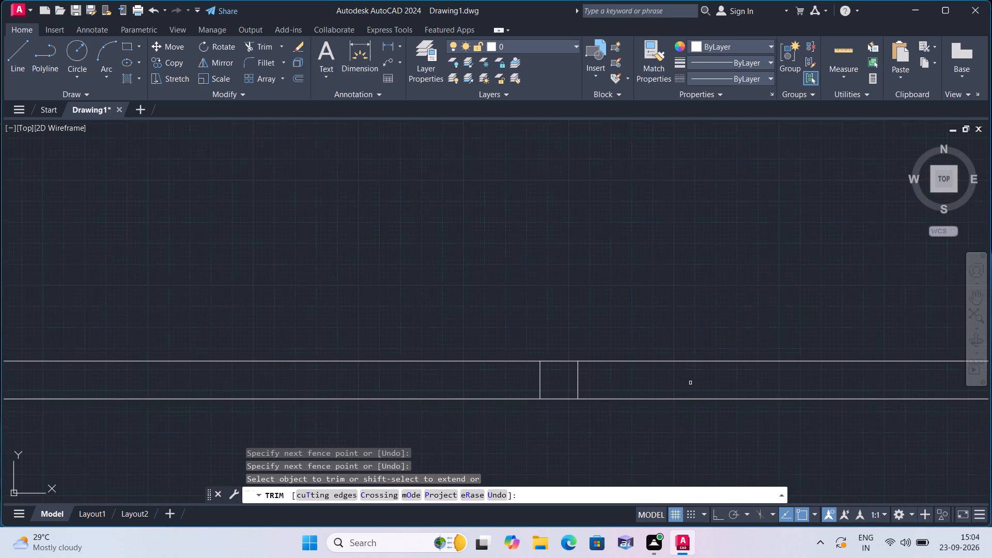
left_click(688, 383)
left_click(475, 386)
Trim the third horizontal interior wall's two lines where they run into the right outer wall.
scroll(475, 386, "down", 4)
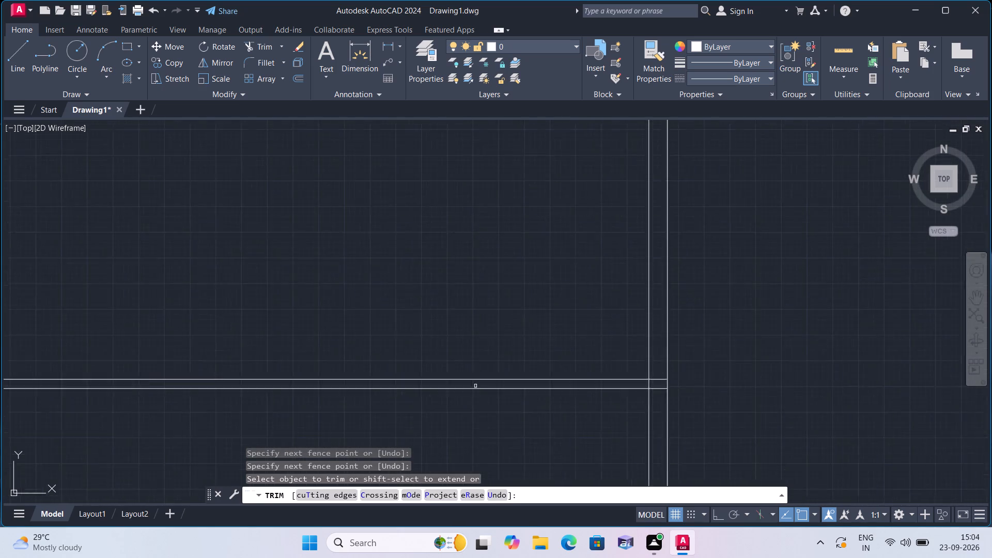
scroll(590, 393, "up", 2)
left_click(590, 393)
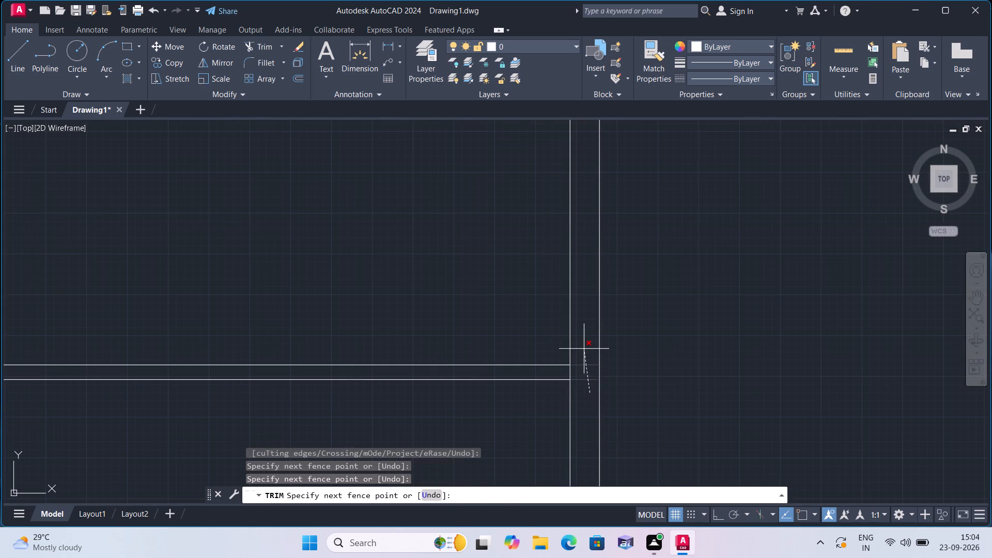
left_click(584, 347)
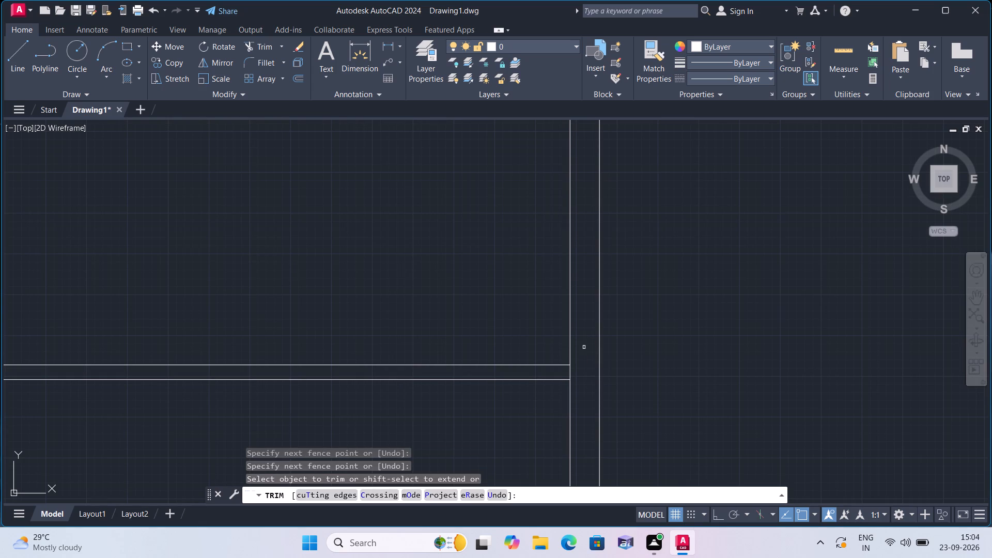
scroll(584, 347, "down", 1)
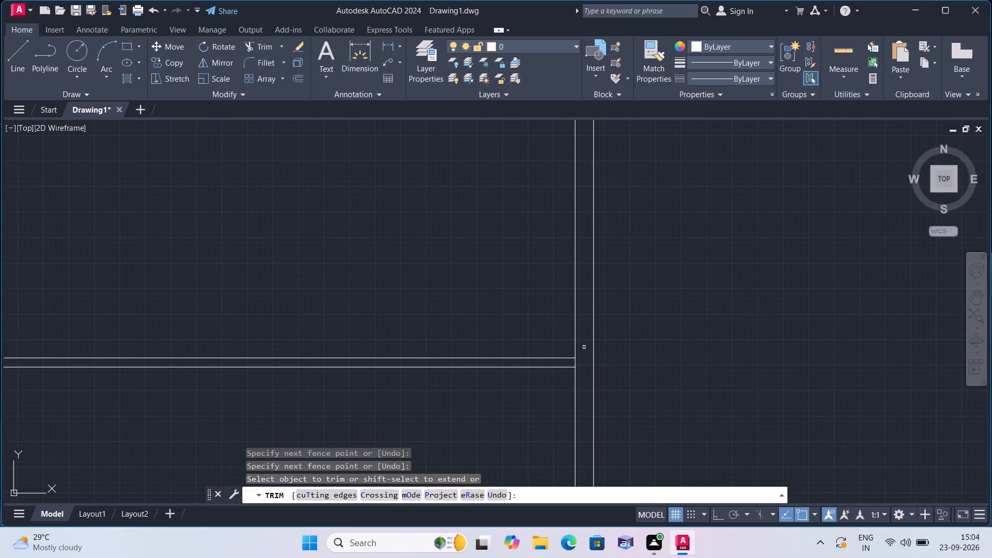
key("Escape")
Offset the left outer wall's inner line 14'5" toward the inside of the plan.
scroll(583, 356, "down", 2)
middle_click_drag(487, 421, 528, 378)
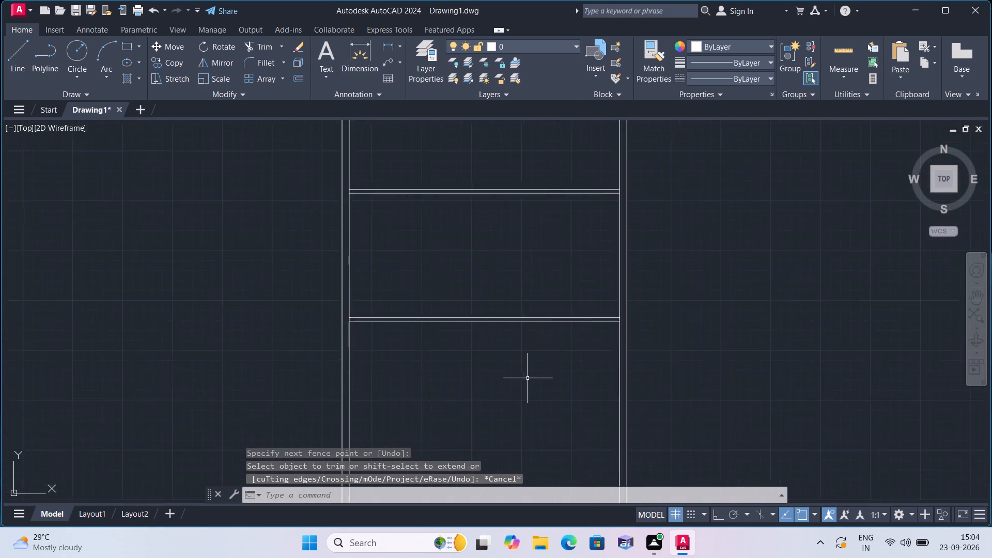
scroll(528, 378, "down", 1)
scroll(508, 461, "down", 2)
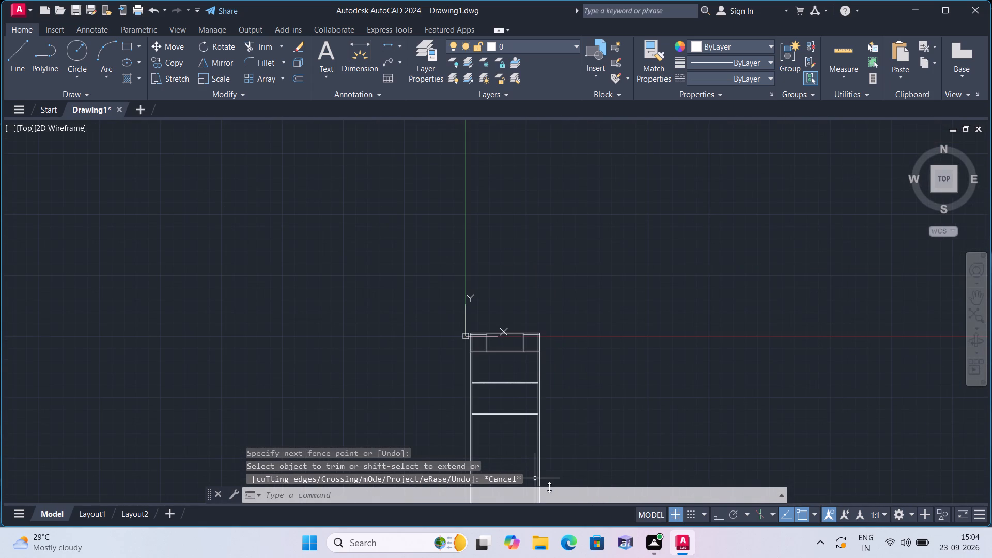
middle_click_drag(549, 487, 651, 429)
scroll(652, 429, "down", 1)
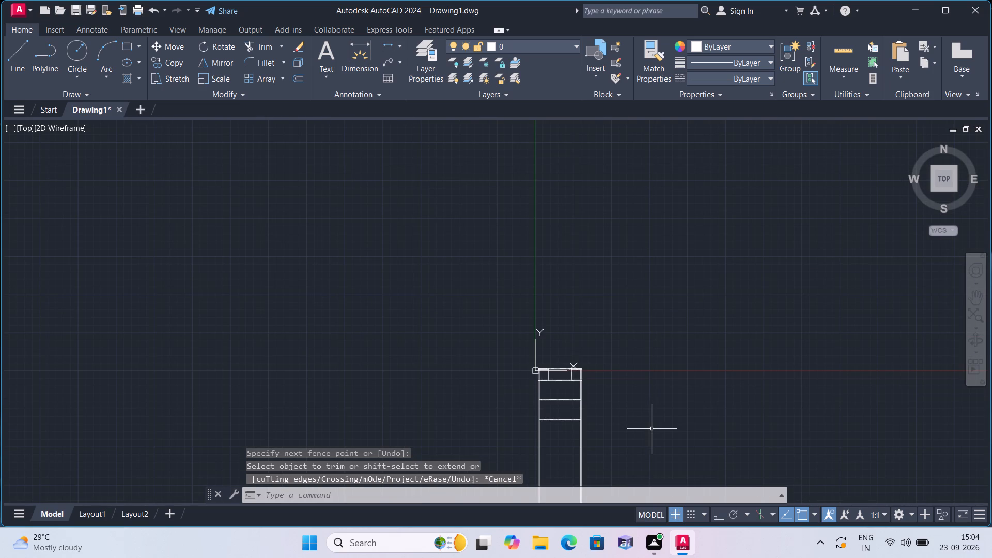
scroll(558, 385, "up", 2)
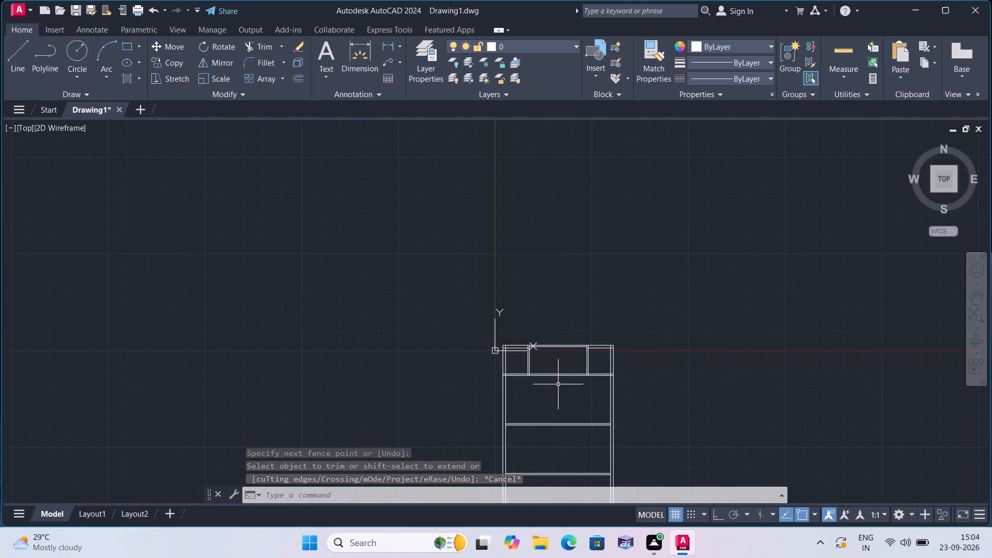
scroll(558, 385, "up", 3)
middle_click_drag(553, 394, 595, 334)
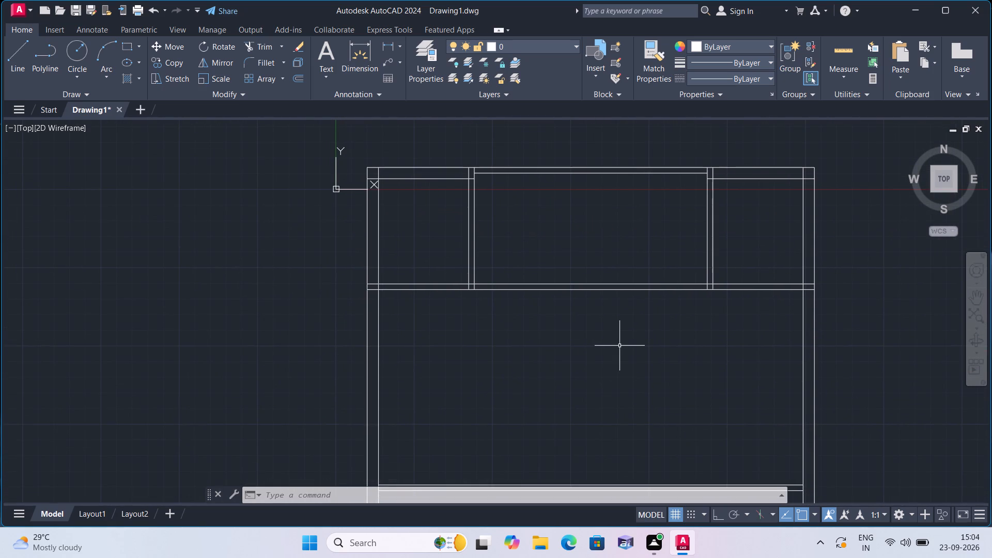
key("o")
type("ffset")
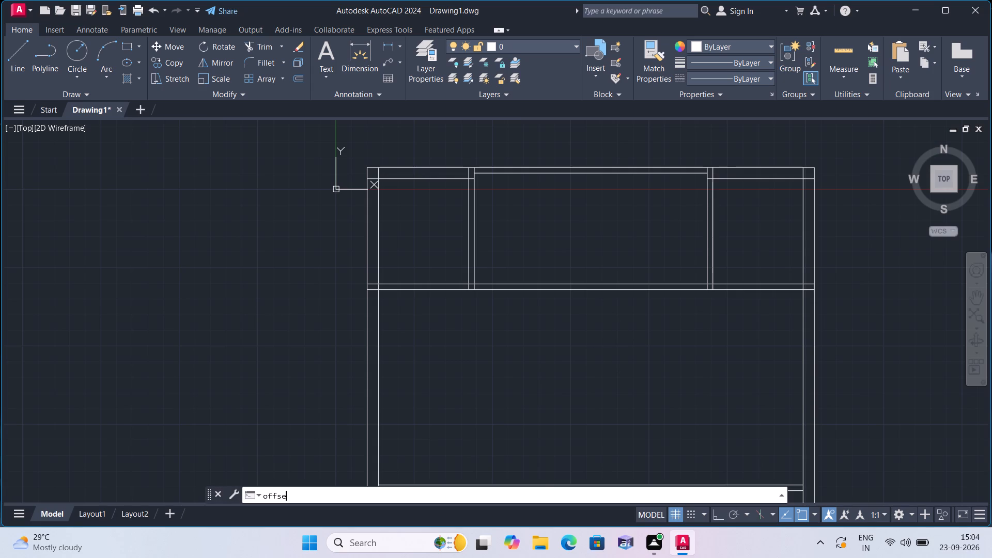
key("space")
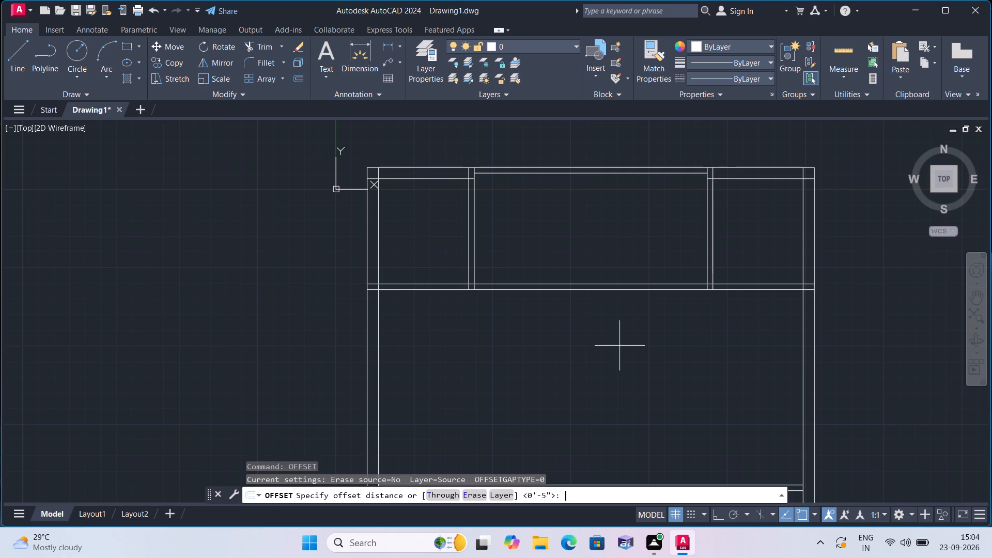
type("14'5\"")
key("space")
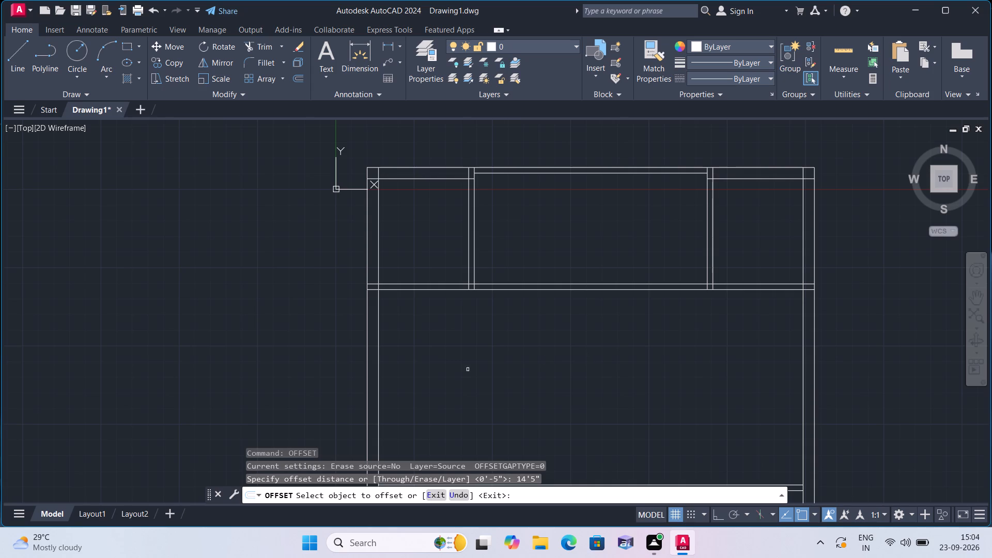
left_click(377, 350)
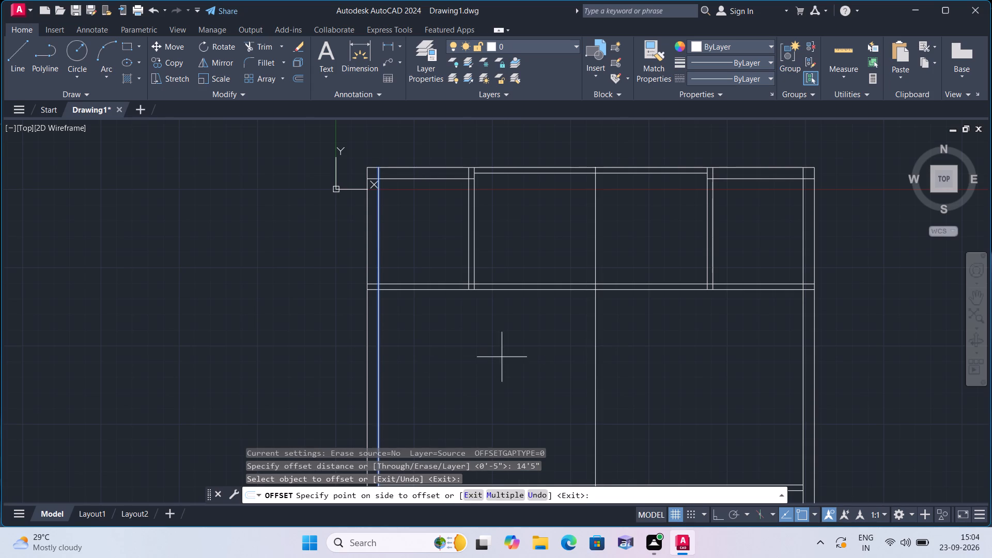
left_click(502, 357)
key("space")
Offset the new central vertical line 4.5" toward the right outer wall to form an interior wall.
key("space")
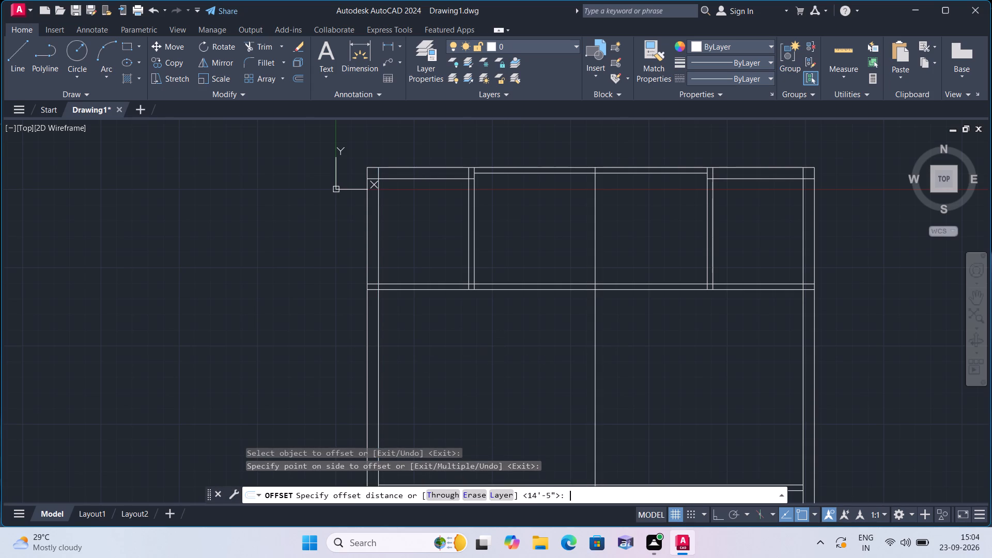
type("4.")
key("shift+quotedbl")
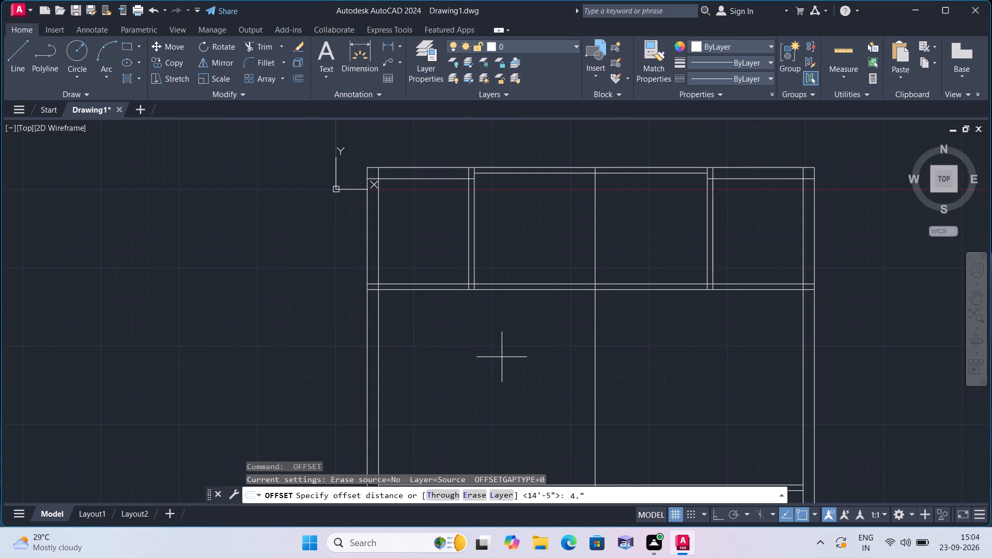
key("BackSpace")
type("5\"")
key("space")
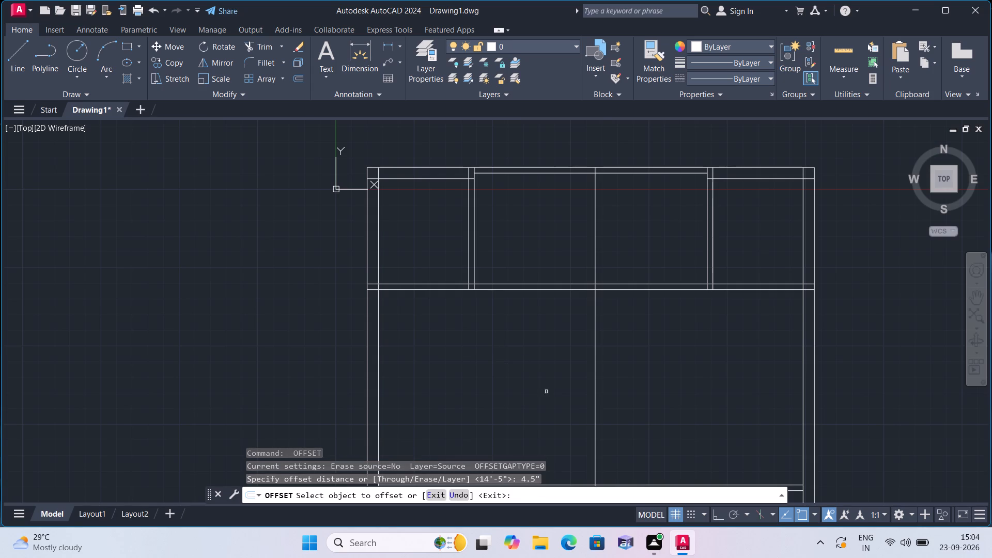
left_click(596, 403)
left_click(622, 403)
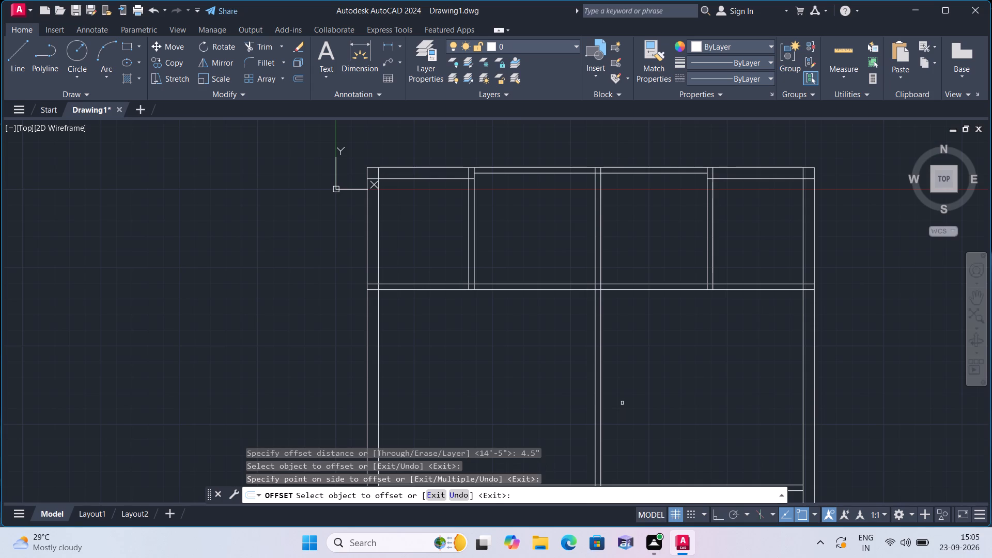
key("space")
Trim the central wall's two lines out of the top middle room and out of the top wall.
type("trim")
key("space")
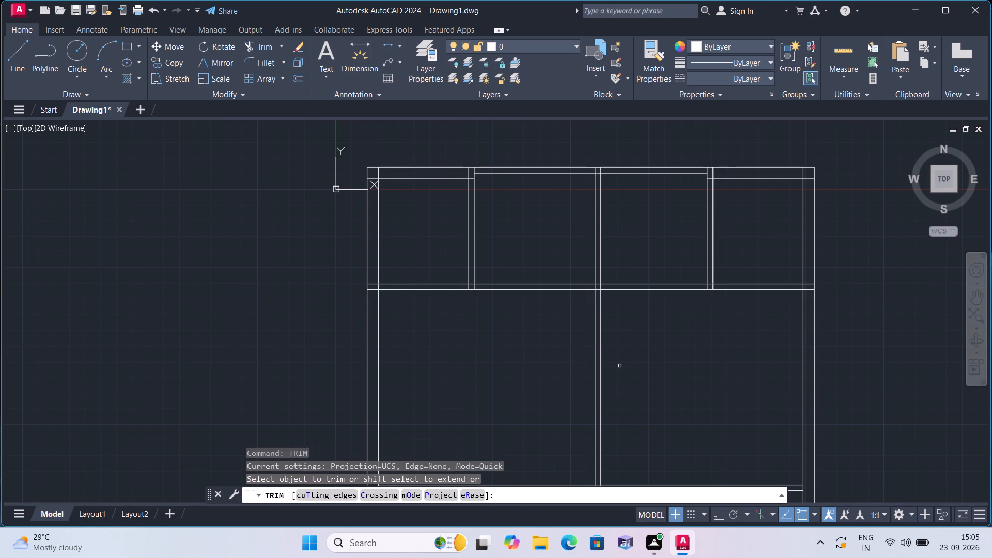
left_click(641, 262)
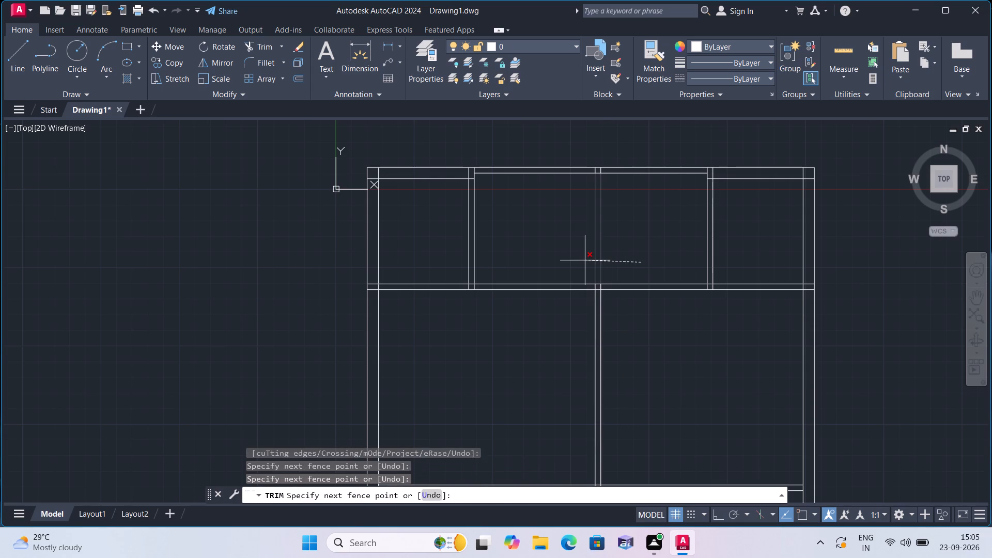
left_click(585, 260)
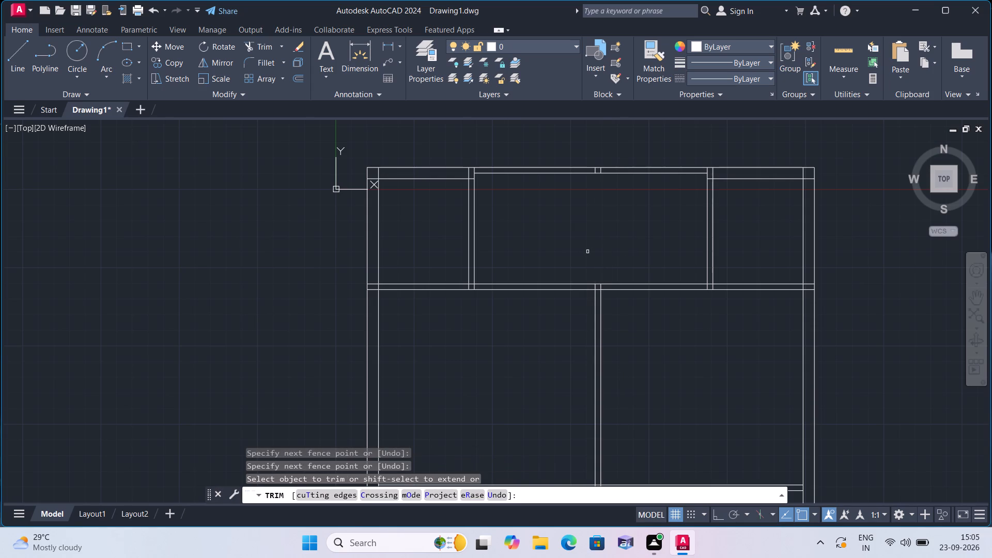
scroll(615, 154, "up", 2)
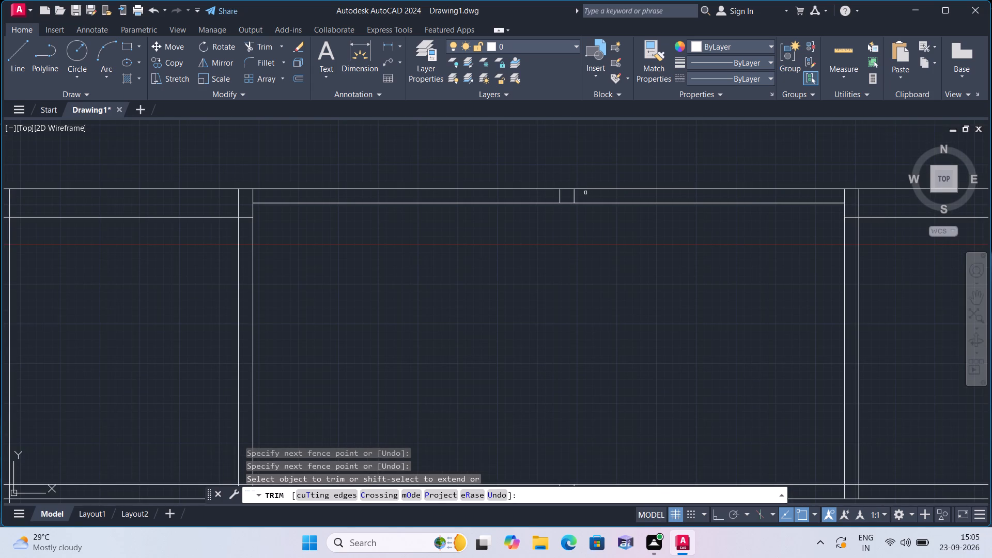
left_click(585, 195)
left_click(540, 192)
Trim the central wall's stubs inside the first horizontal interior wall and open that wall's lower line between the central wall's lines.
scroll(535, 211, "down", 5)
scroll(548, 267, "down", 2)
middle_click_drag(538, 268, 544, 208)
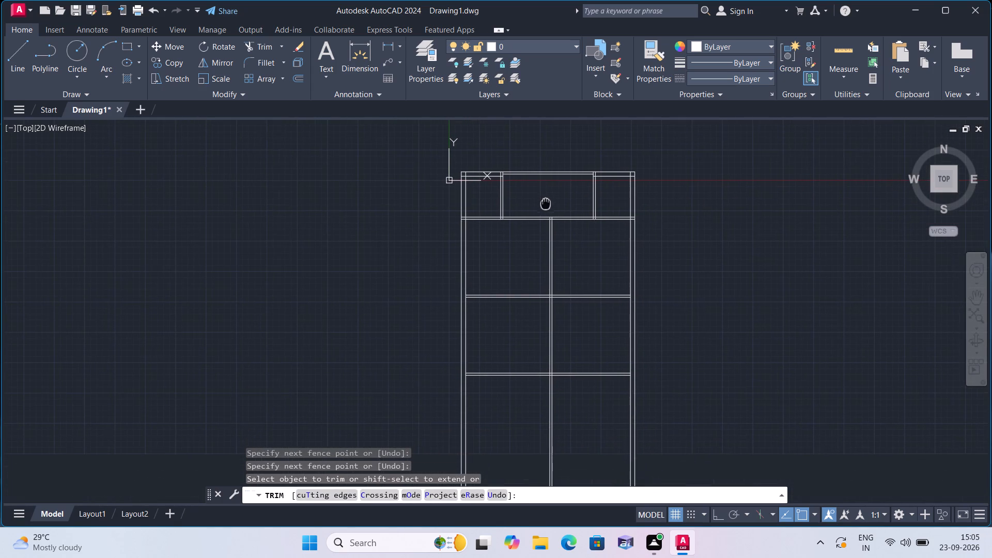
scroll(548, 217, "up", 5)
left_click(542, 223)
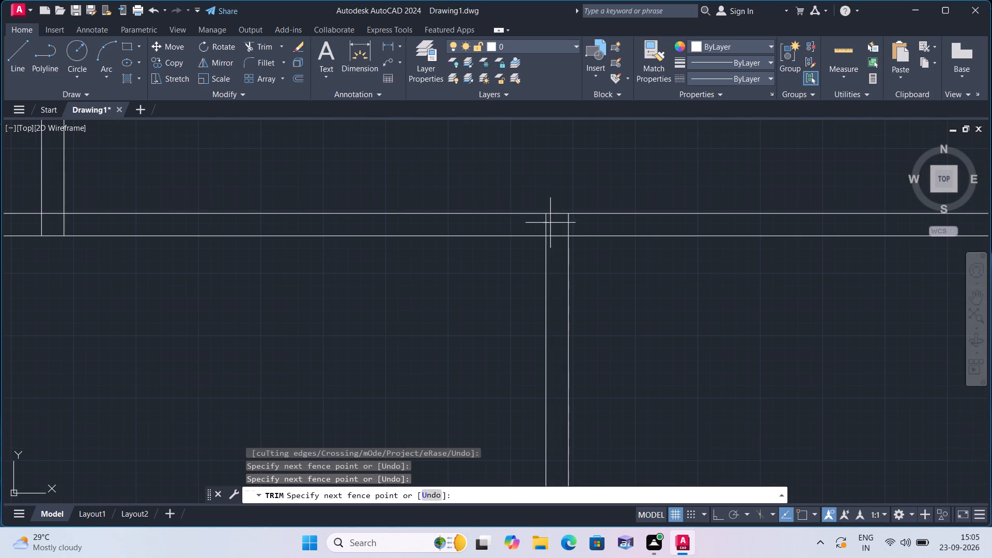
left_click(591, 226)
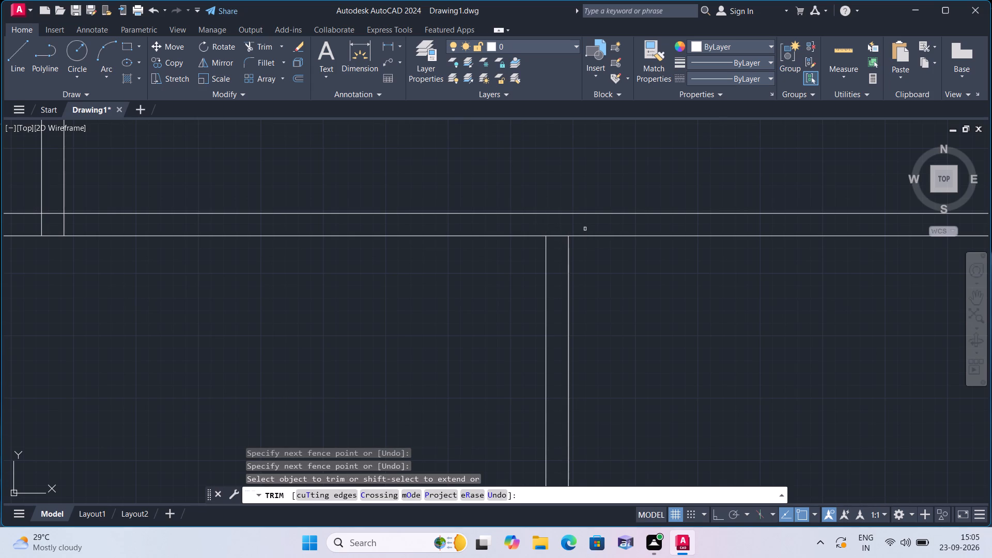
left_click(549, 237)
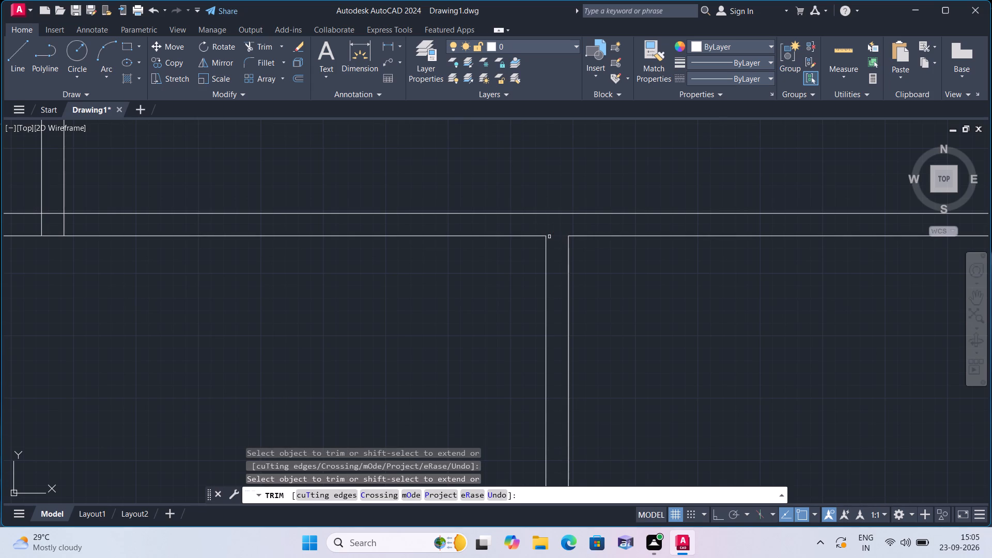
Trim the central wall's two lines between the second and third horizontal interior walls and below the third one.
scroll(563, 235, "down", 7)
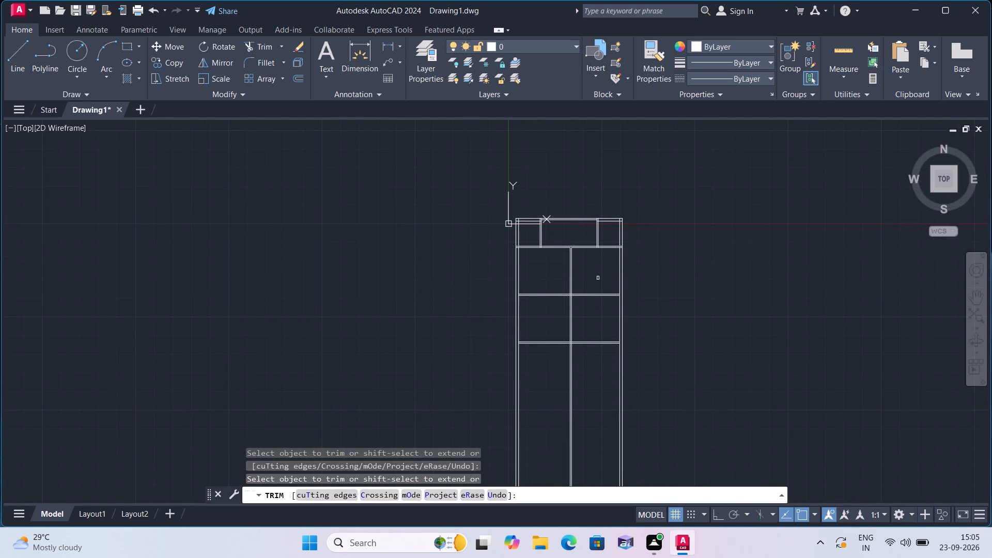
middle_click_drag(597, 277, 594, 230)
left_click(572, 283)
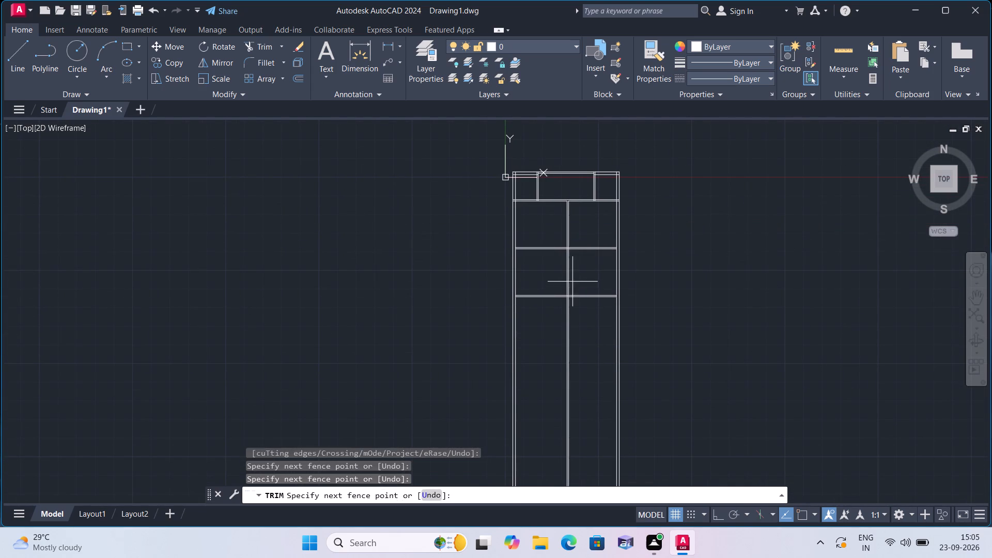
left_click(548, 271)
left_click(556, 323)
left_click(588, 324)
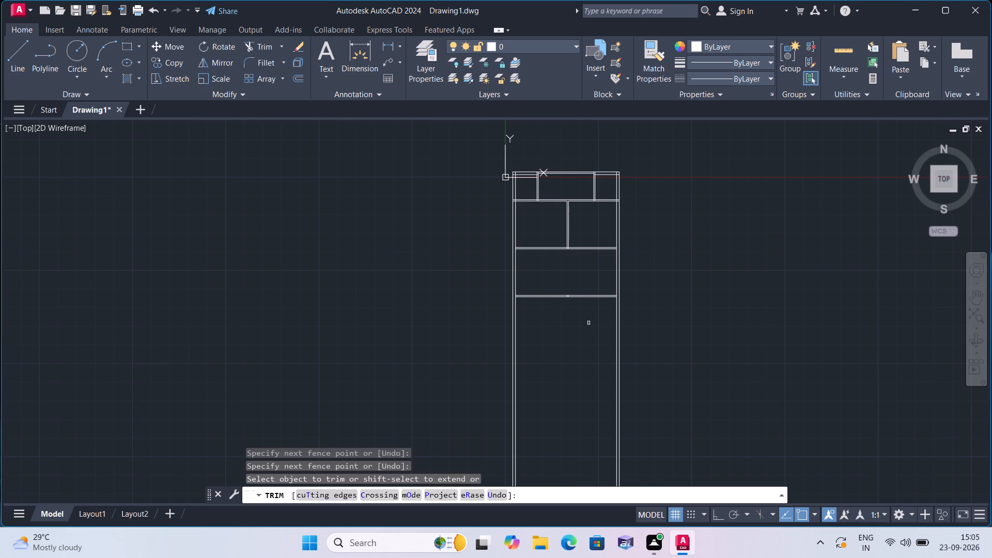
key("space")
Offset the left outer wall's inner line 7'6" toward the inside of the plan.
type("offset")
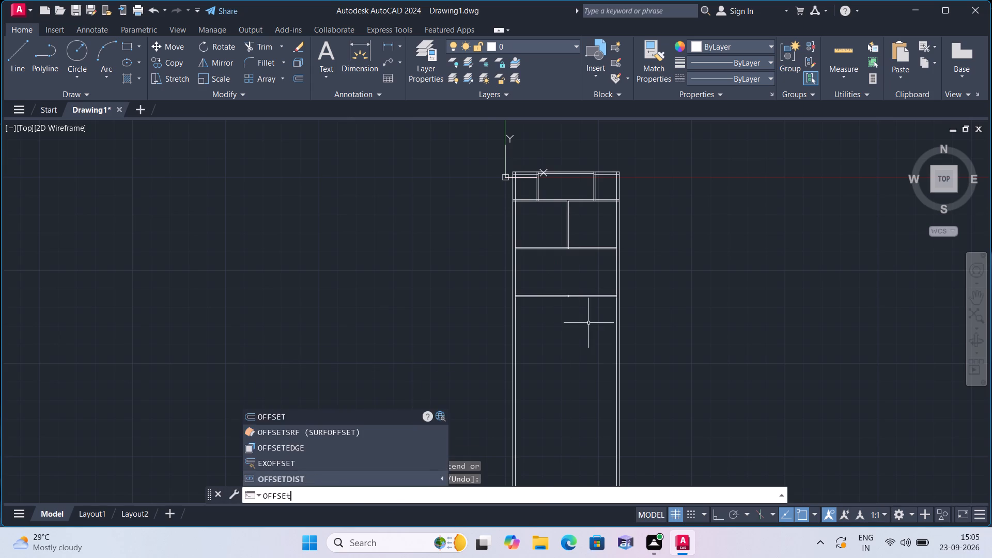
key("space")
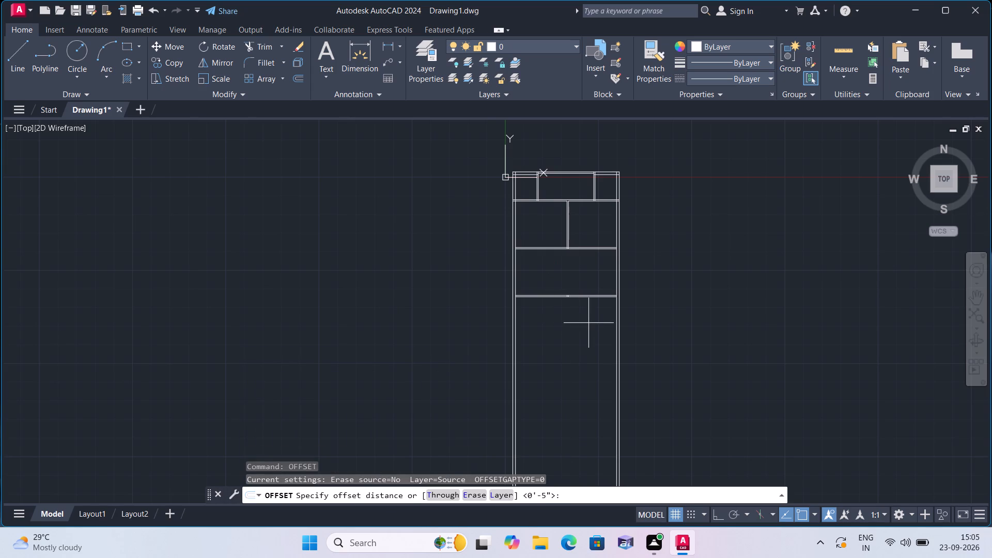
type("7'6\"")
key("space")
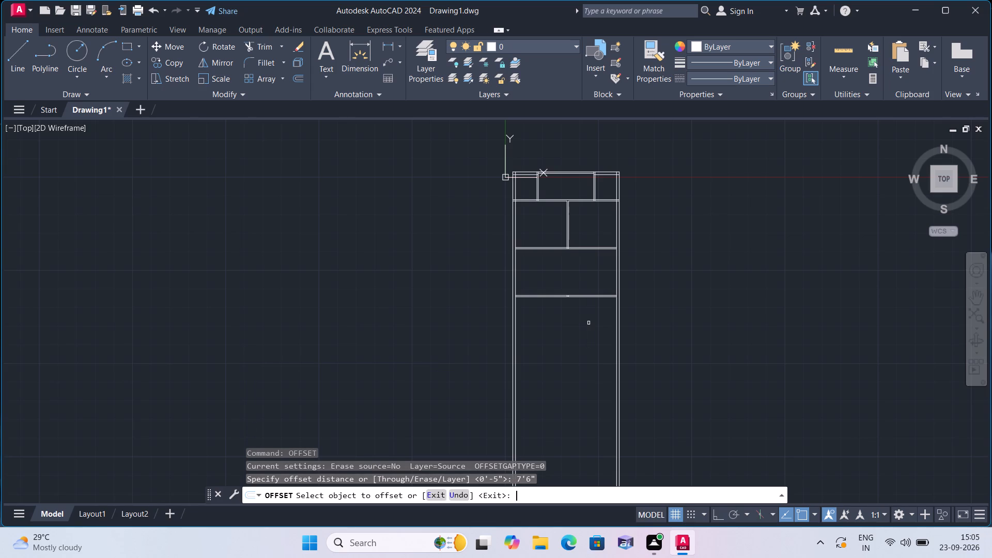
scroll(531, 258, "up", 4)
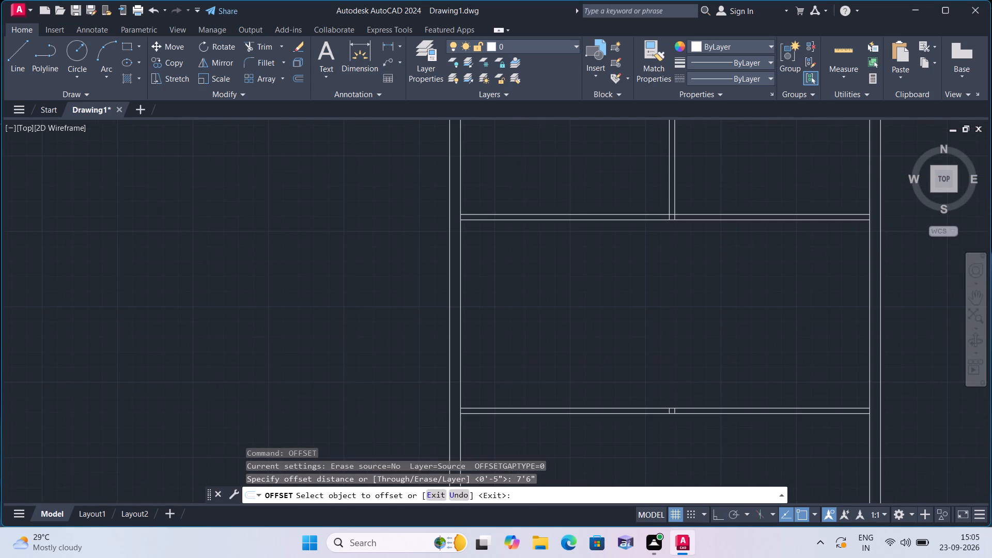
scroll(531, 259, "down", 1)
middle_click_drag(531, 259, 526, 469)
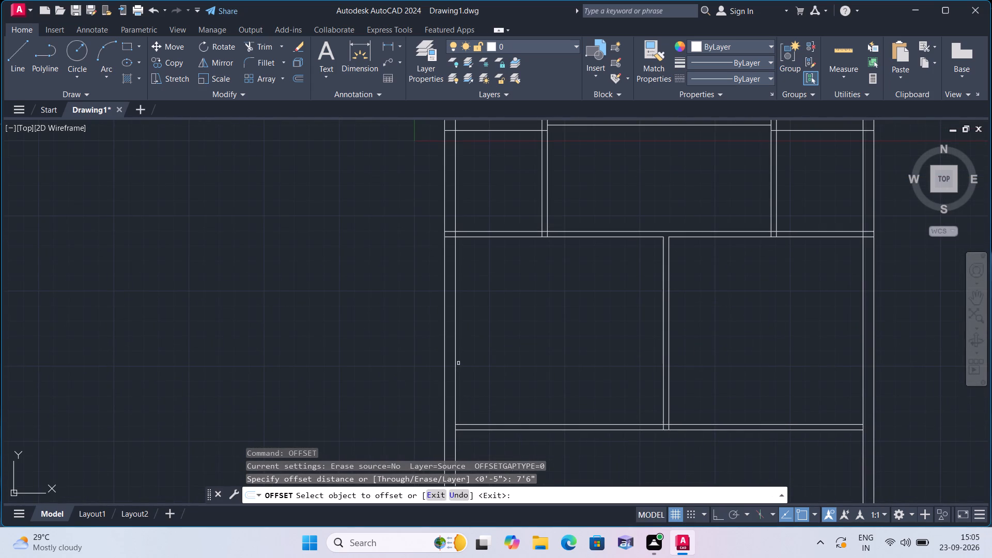
left_click(457, 347)
left_click(527, 346)
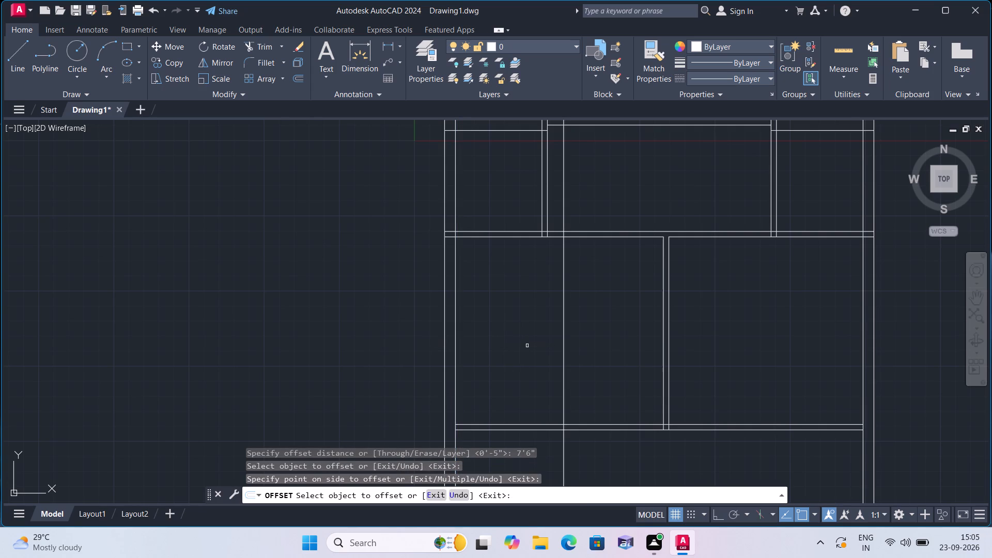
key("space")
Offset the new vertical line 4.5" toward the right outer wall to form an interior wall.
key("space")
type("4.5\"")
key("space")
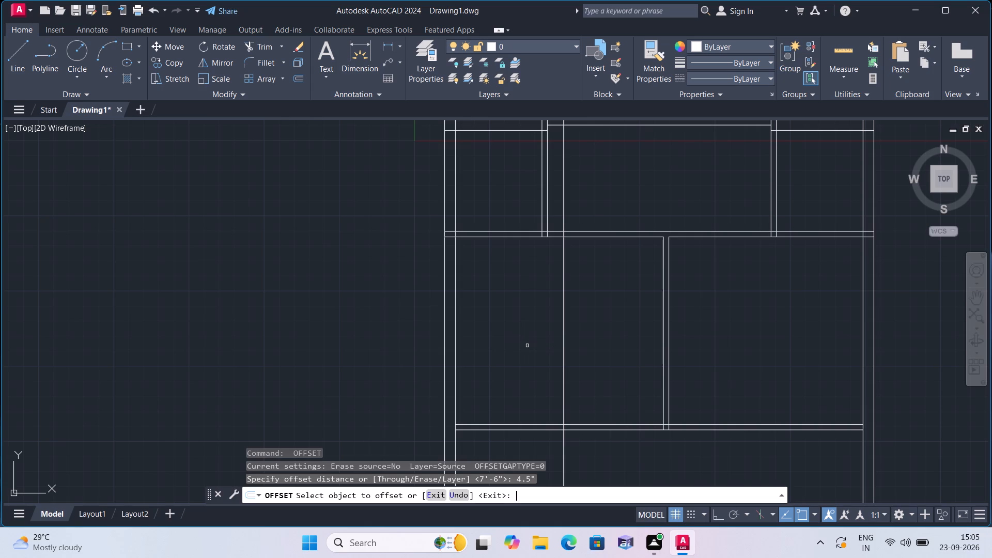
left_click(564, 360)
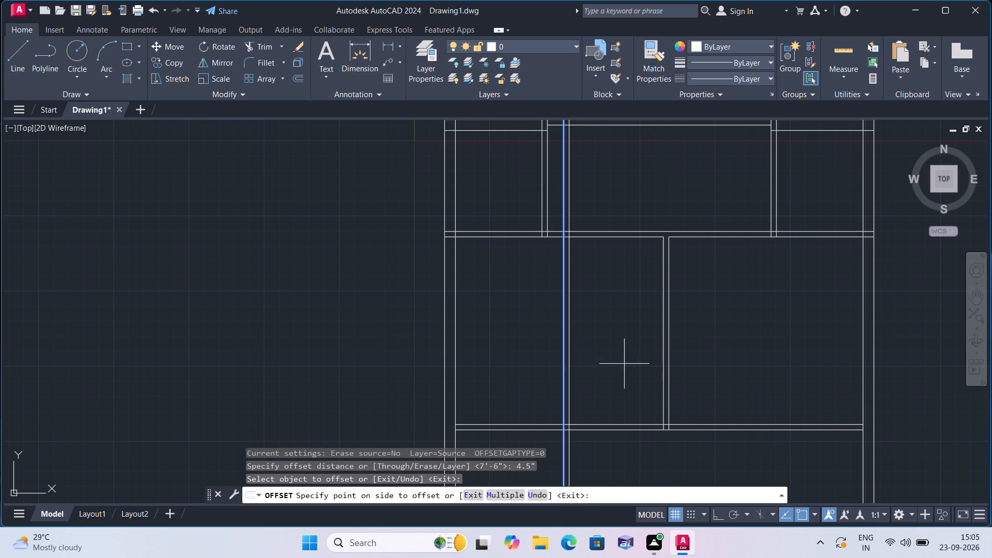
left_click(642, 365)
key("space")
Trim the new left interior wall's lines out of the top middle room, the second row and below the third horizontal interior wall.
type("trim")
key("space")
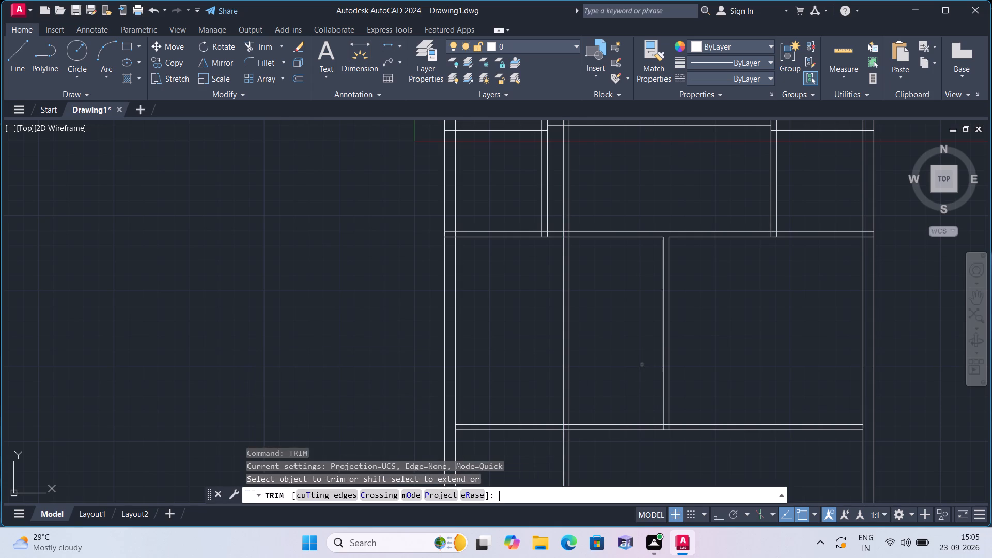
scroll(642, 364, "down", 1)
middle_click_drag(642, 364, 642, 415)
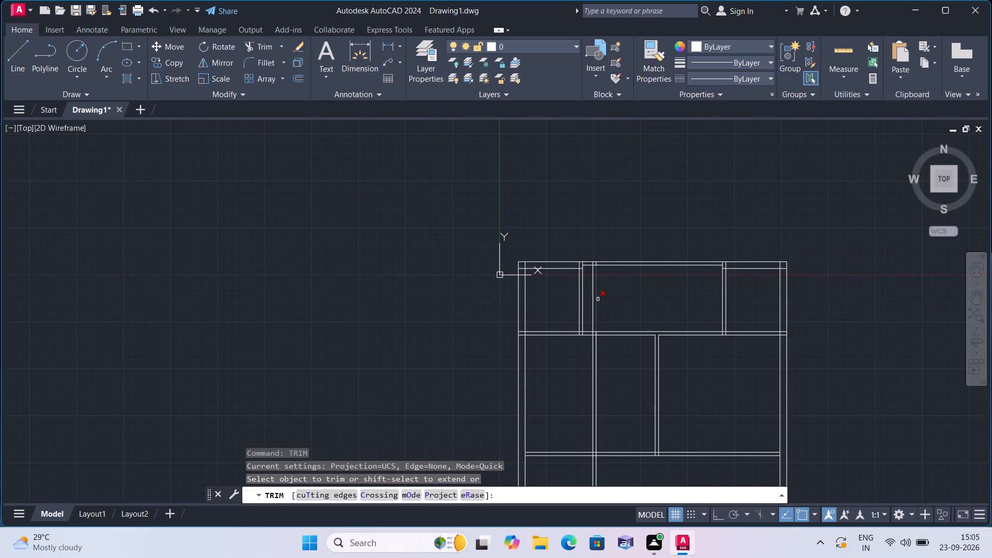
left_click(598, 302)
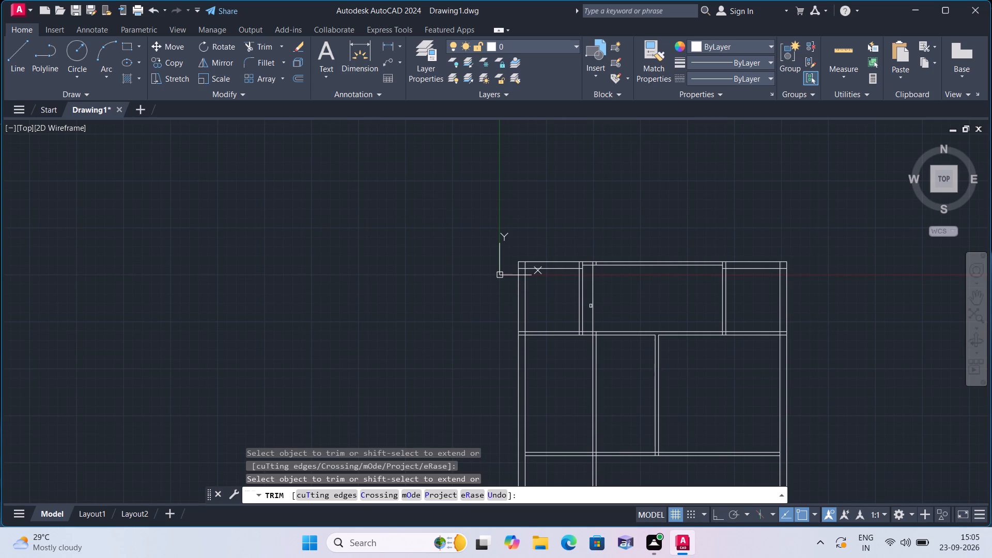
left_click(593, 305)
left_click(609, 373)
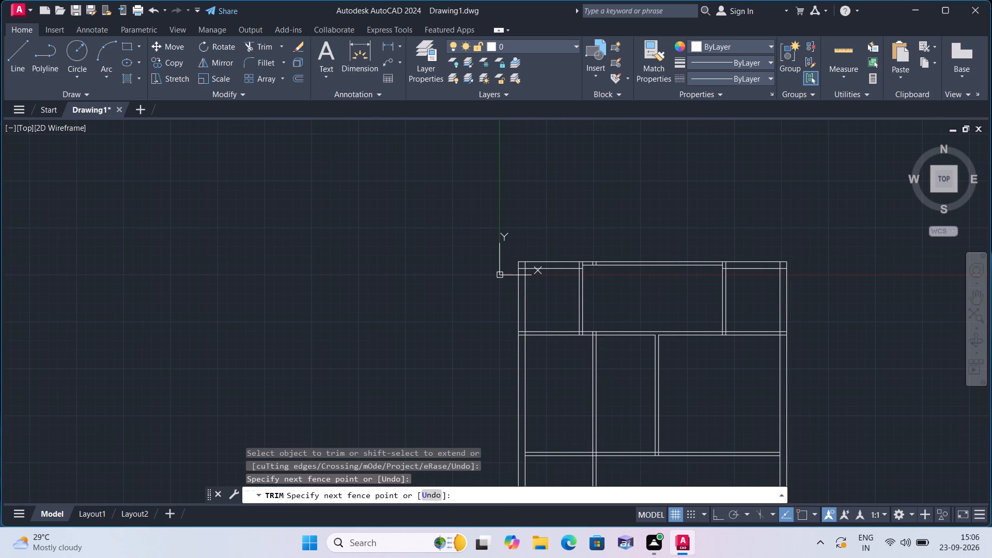
left_click(569, 373)
scroll(588, 389, "down", 1)
middle_click_drag(588, 389, 576, 290)
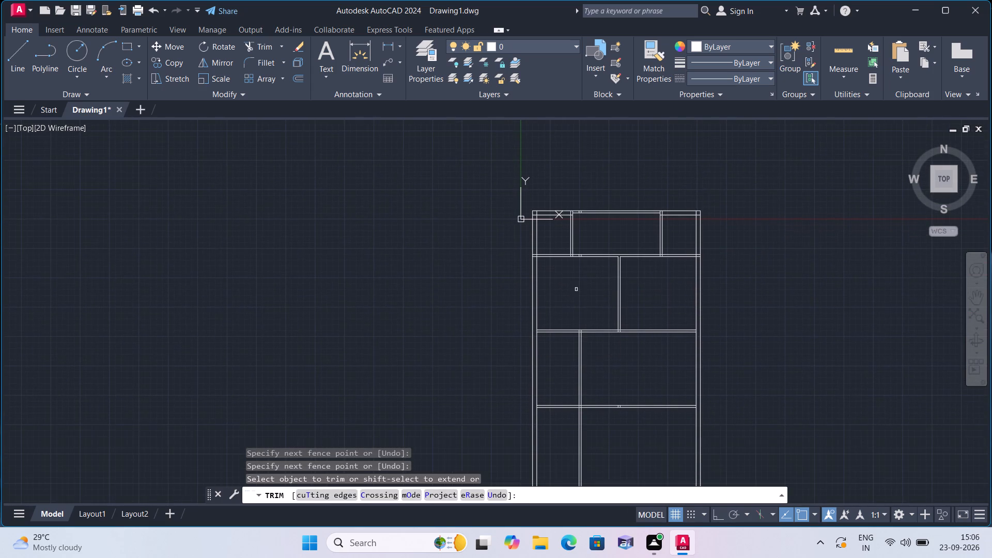
left_click(602, 463)
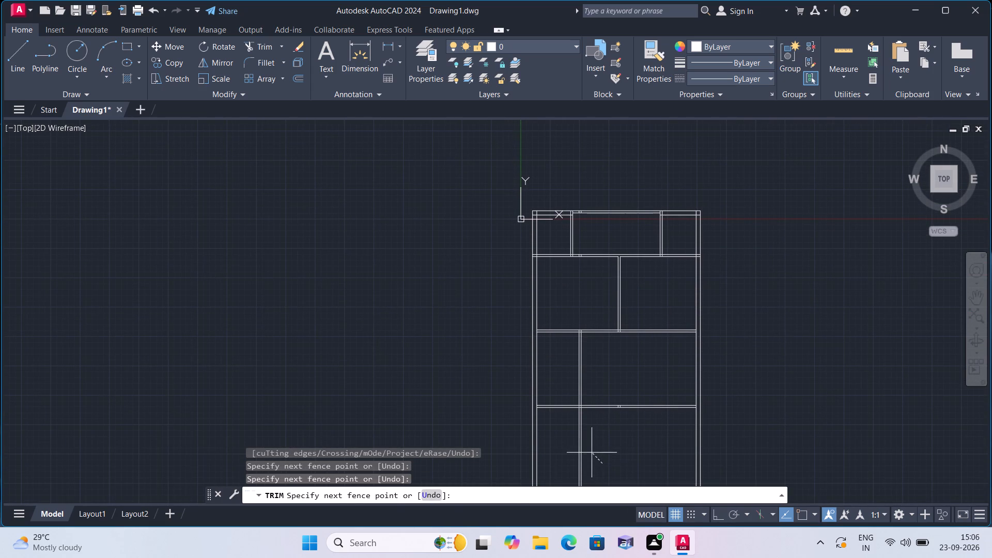
left_click(572, 441)
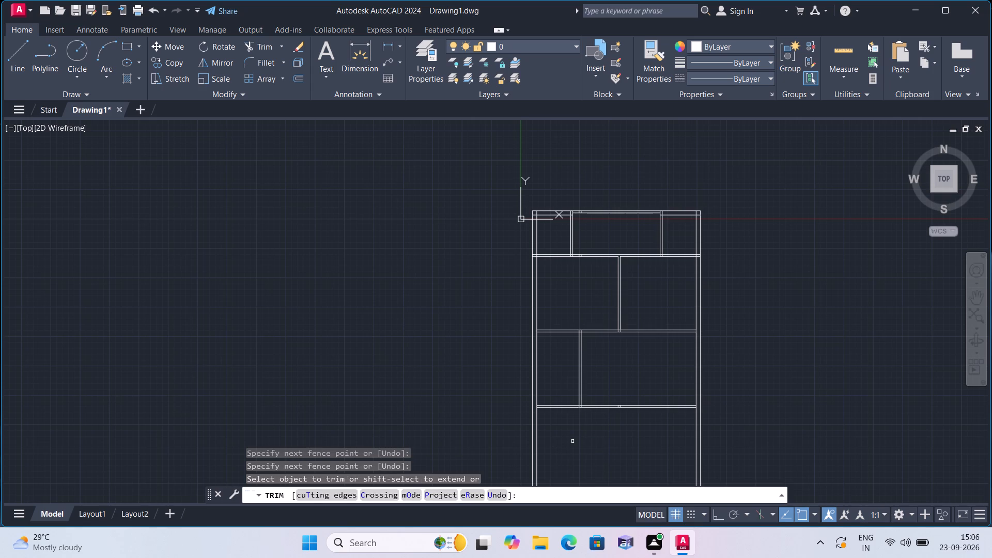
key("space")
Offset the right outer wall's inner line 10' toward the inside of the plan.
type("offset")
key("space")
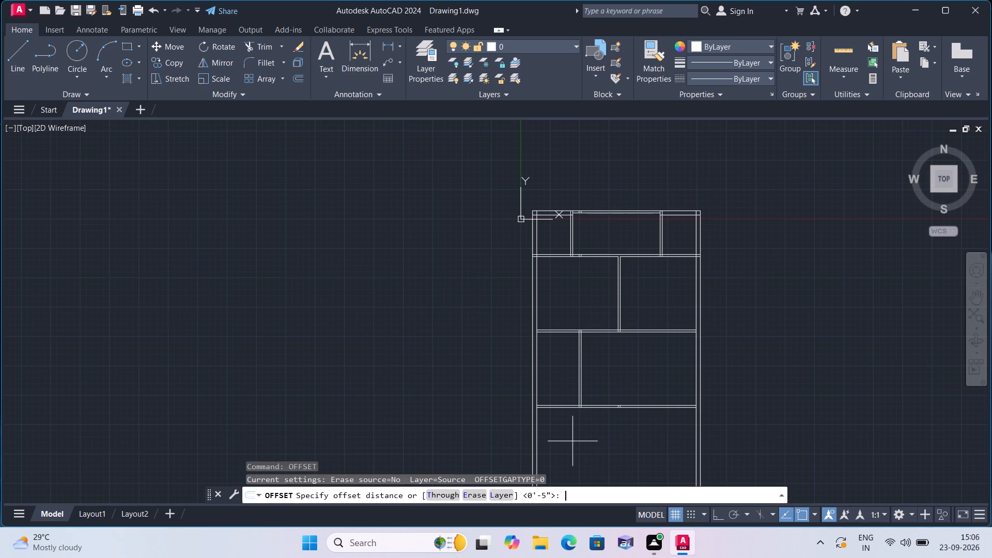
type("10'")
key("space")
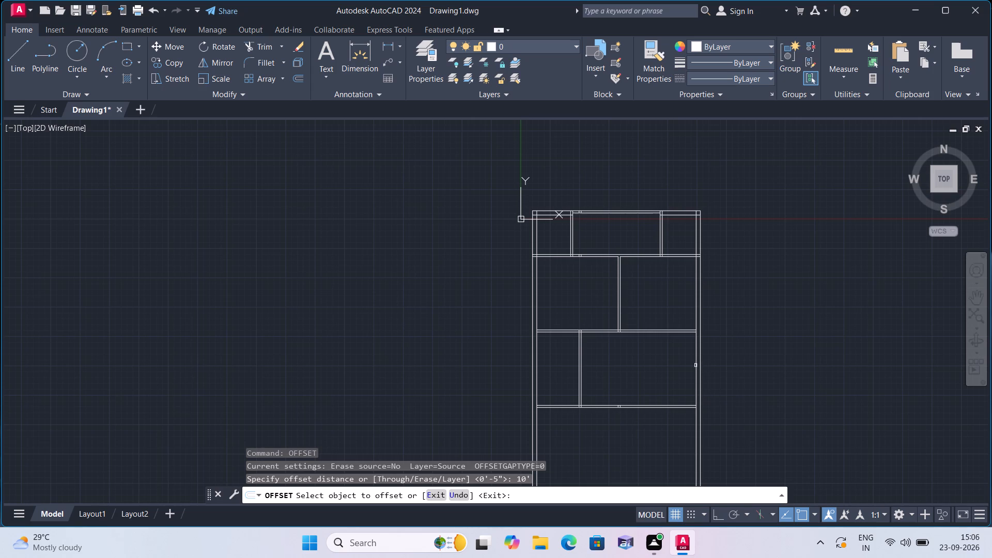
left_click(696, 370)
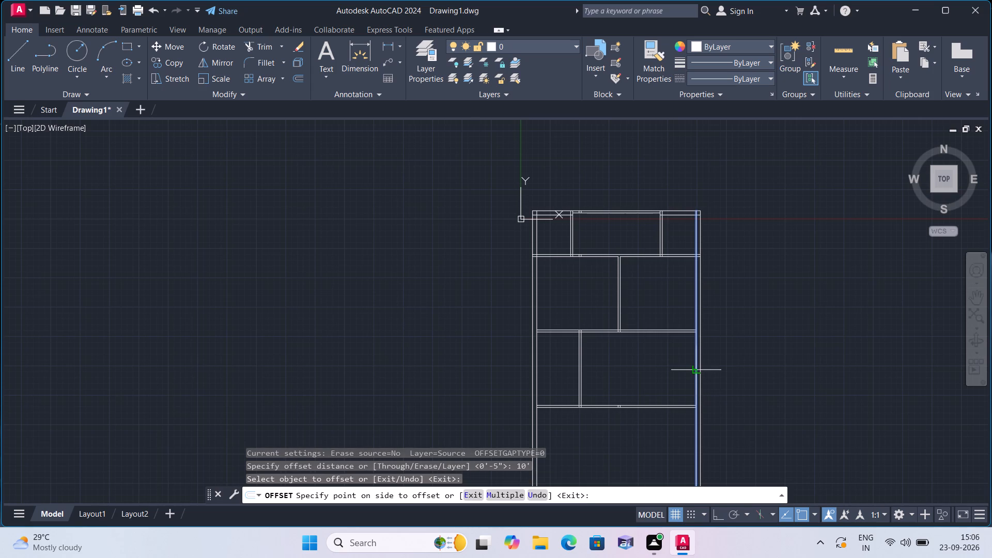
left_click(669, 374)
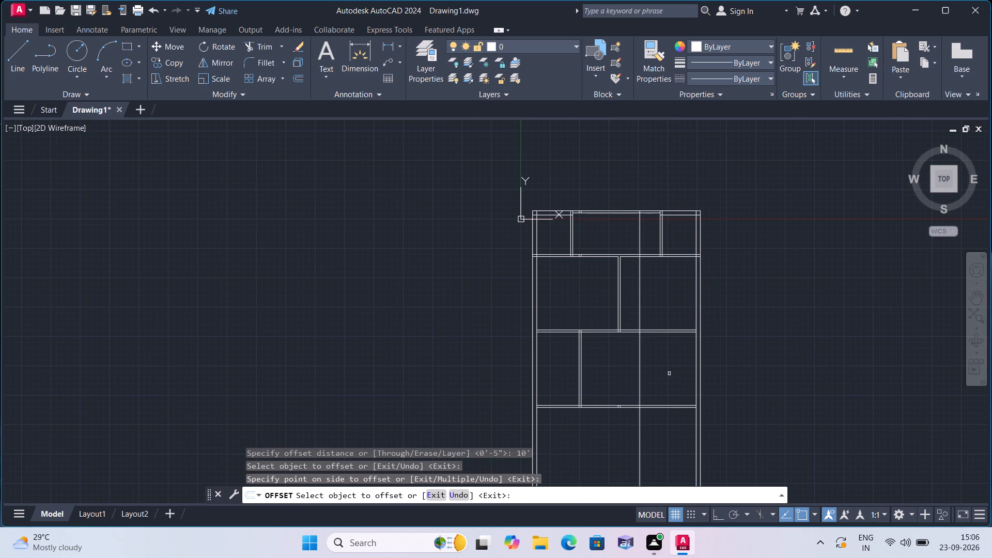
key("space")
Offset the new vertical line 4.5" toward the left outer wall to form another interior wall.
key("space")
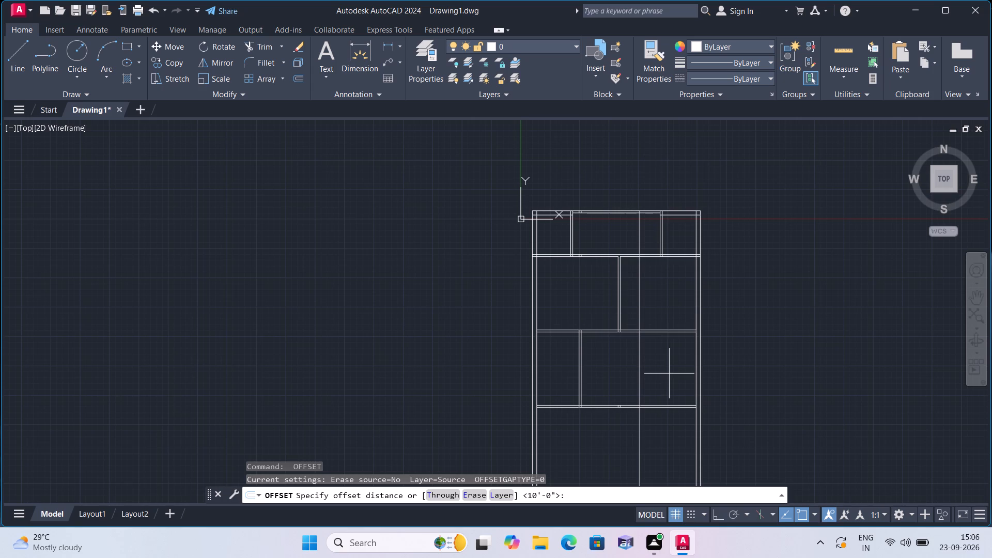
type("4.5")
type("\"")
key("space")
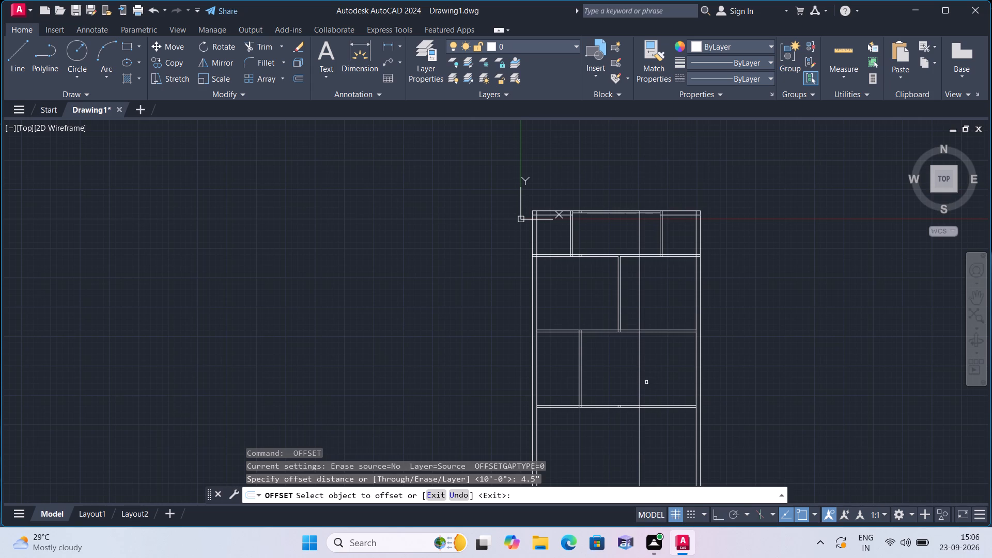
left_click(639, 389)
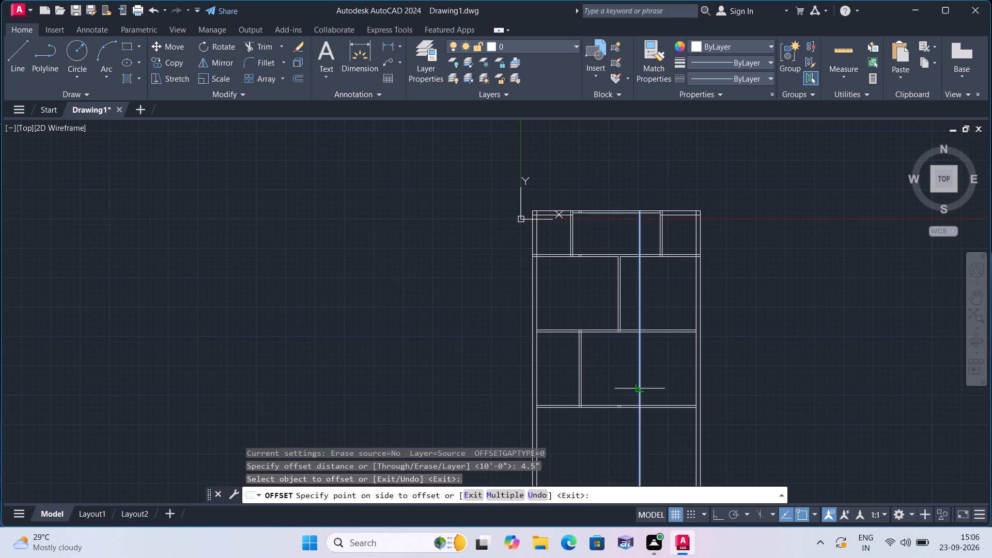
left_click(609, 376)
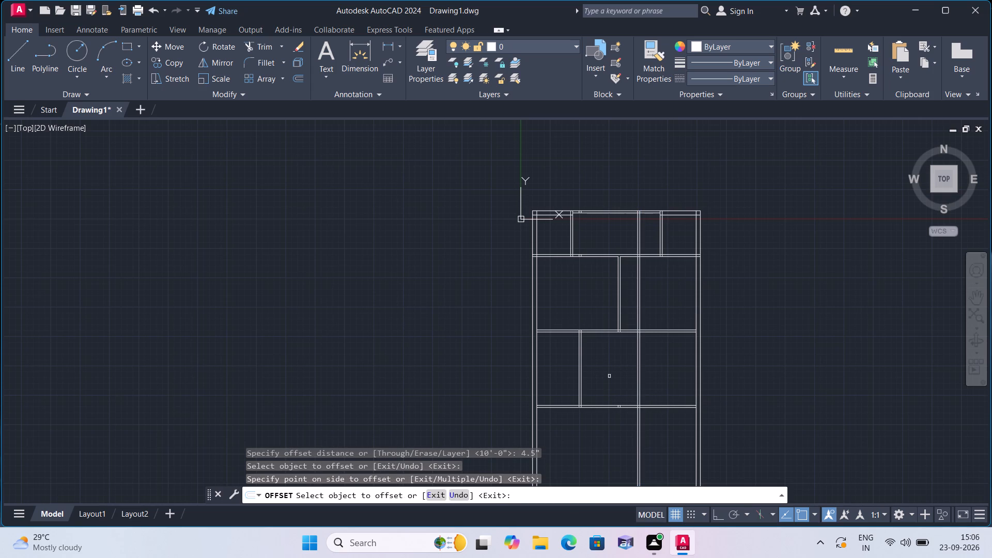
key("space")
Trim the new right interior wall's lines out of the top middle room, the second row and below the third horizontal interior wall.
type("trim")
key("space")
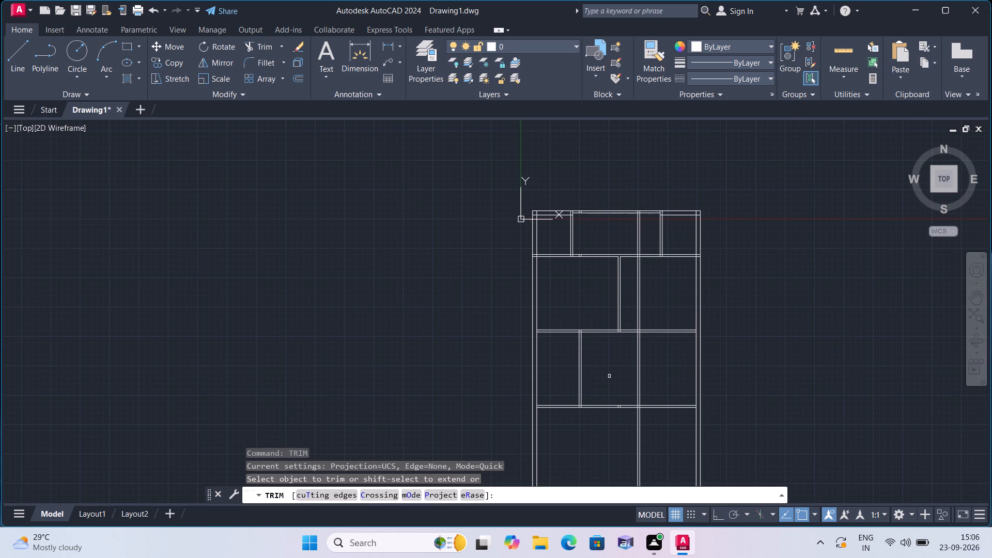
left_click(643, 245)
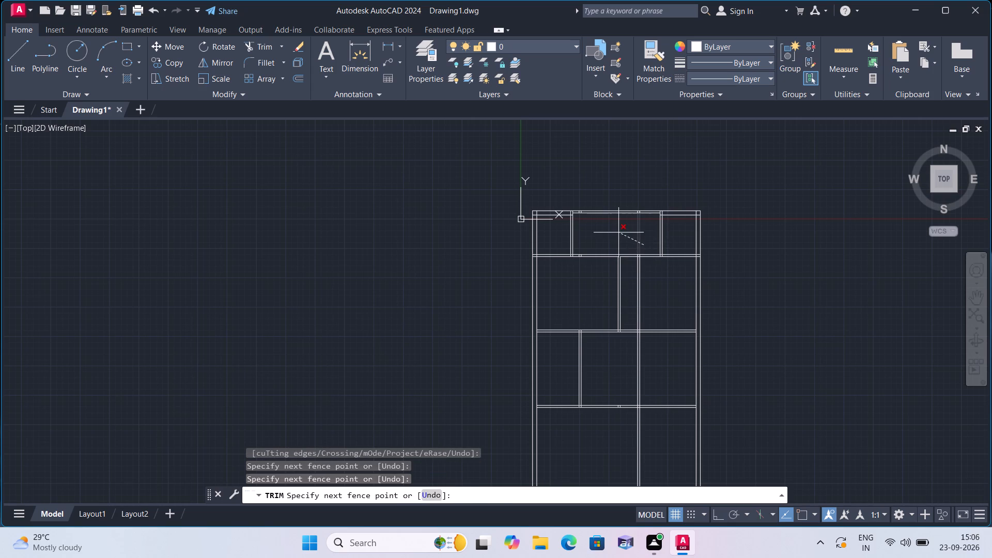
left_click(618, 233)
scroll(665, 284, "up", 2)
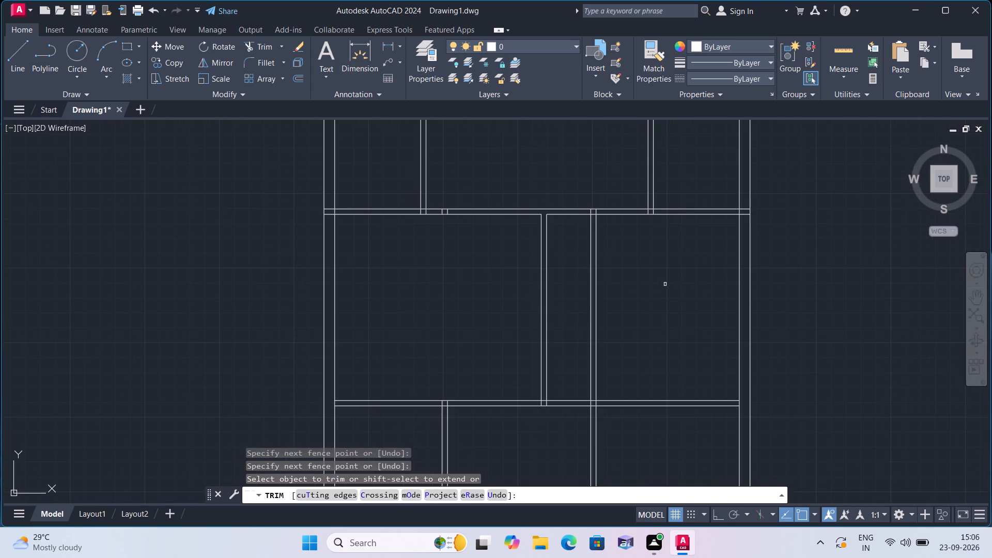
left_click(665, 284)
left_click(587, 318)
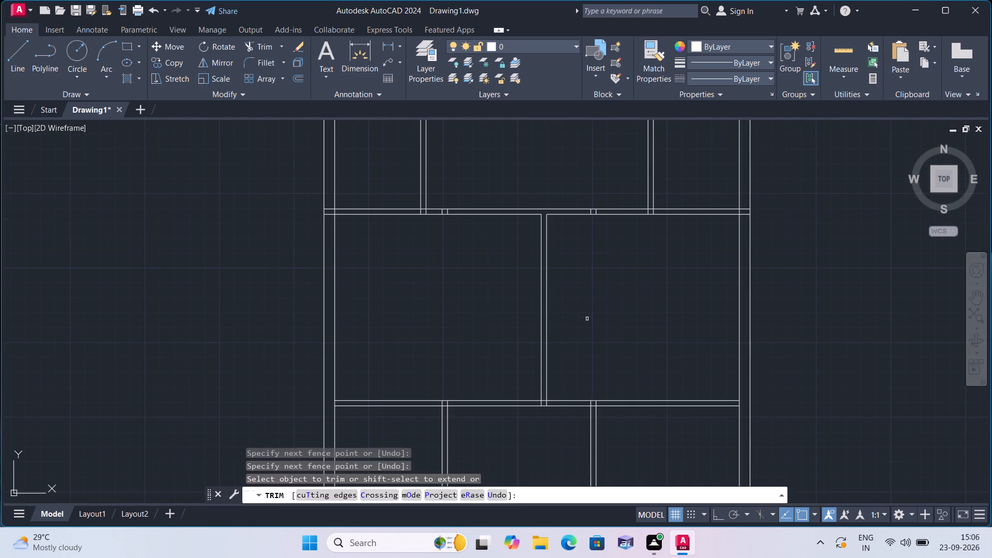
scroll(623, 363, "down", 2)
middle_click_drag(623, 363, 629, 328)
scroll(641, 286, "down", 1)
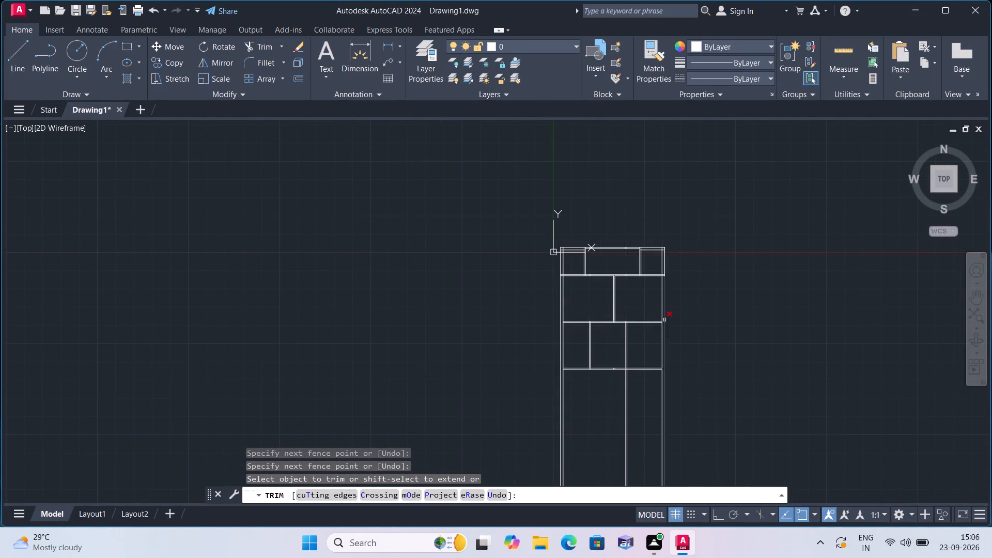
left_click(607, 408)
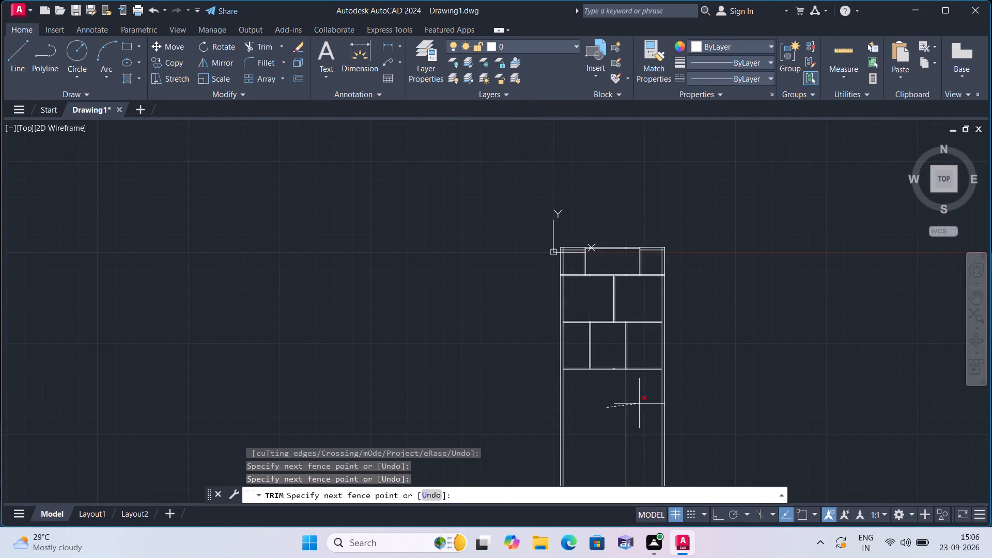
left_click(642, 404)
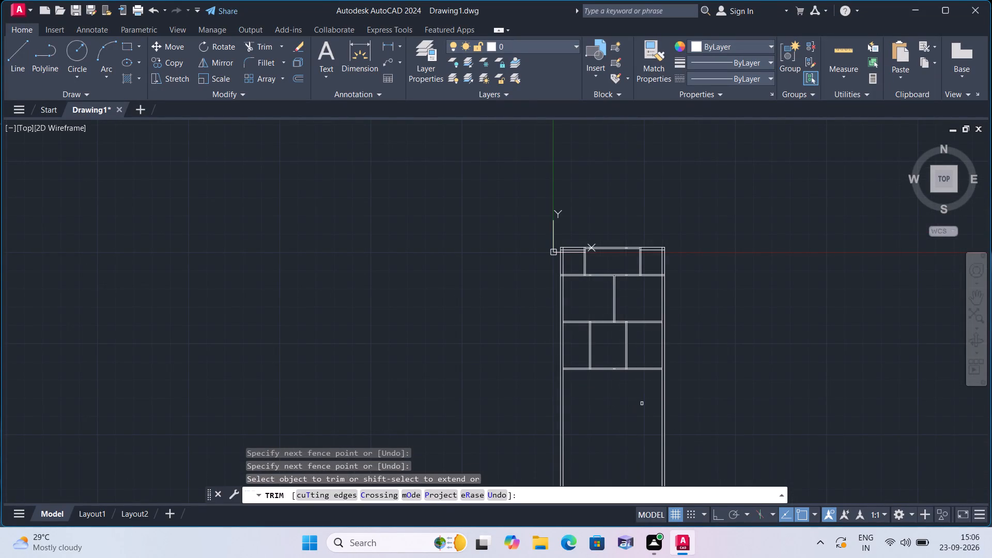
key("space")
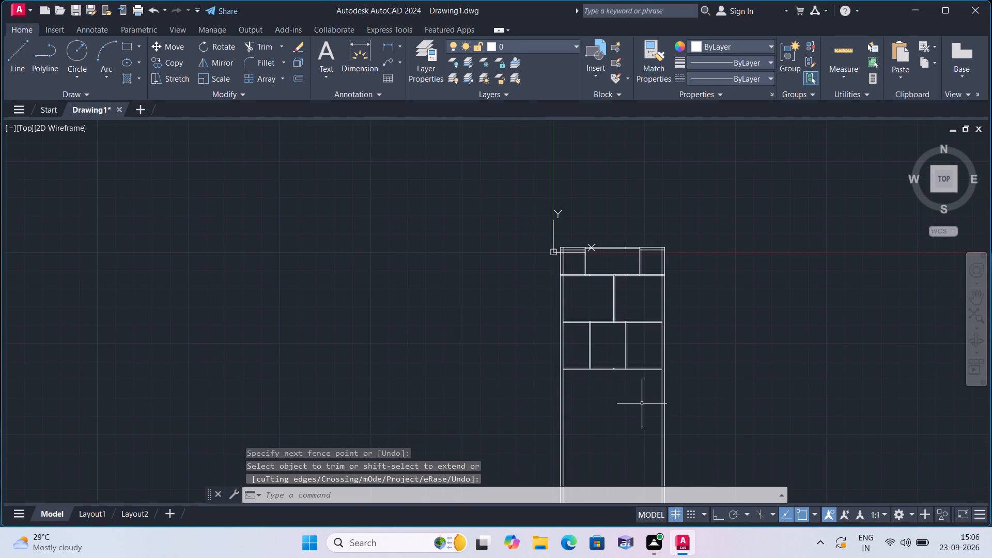
Trim the overlapping lines at the top-left outer corner and the wall crossing and leftover stubs just right of it in the top wall.
key("space")
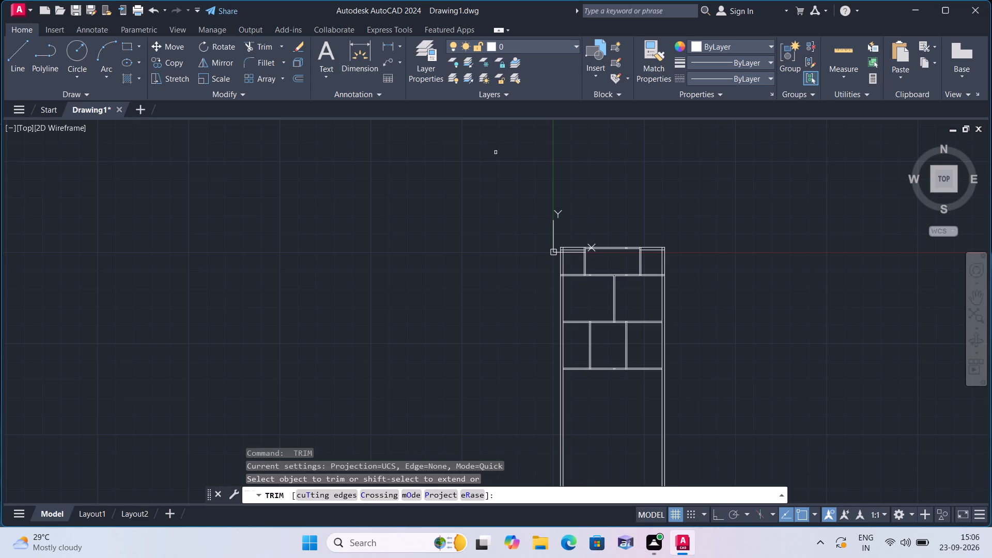
scroll(591, 234, "up", 5)
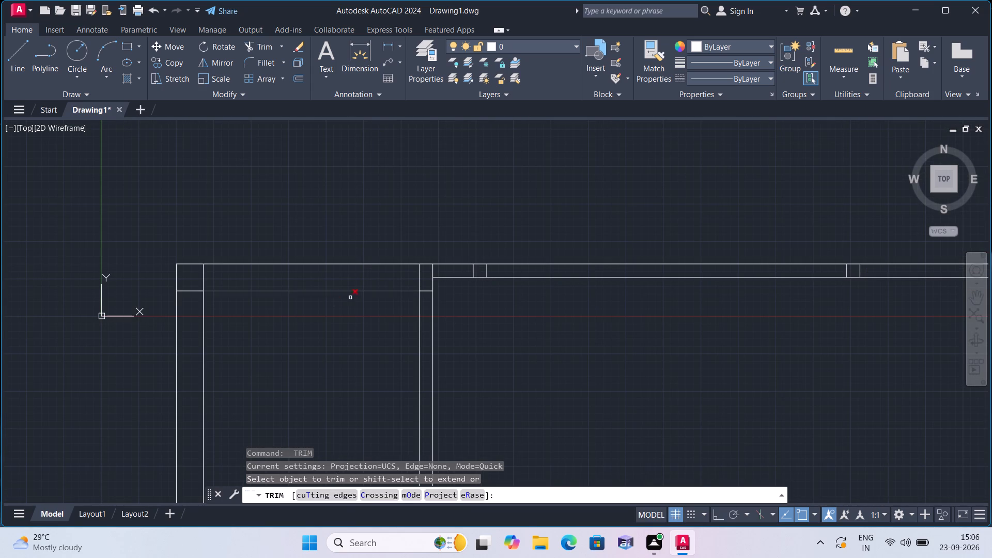
middle_click_drag(288, 377, 325, 373)
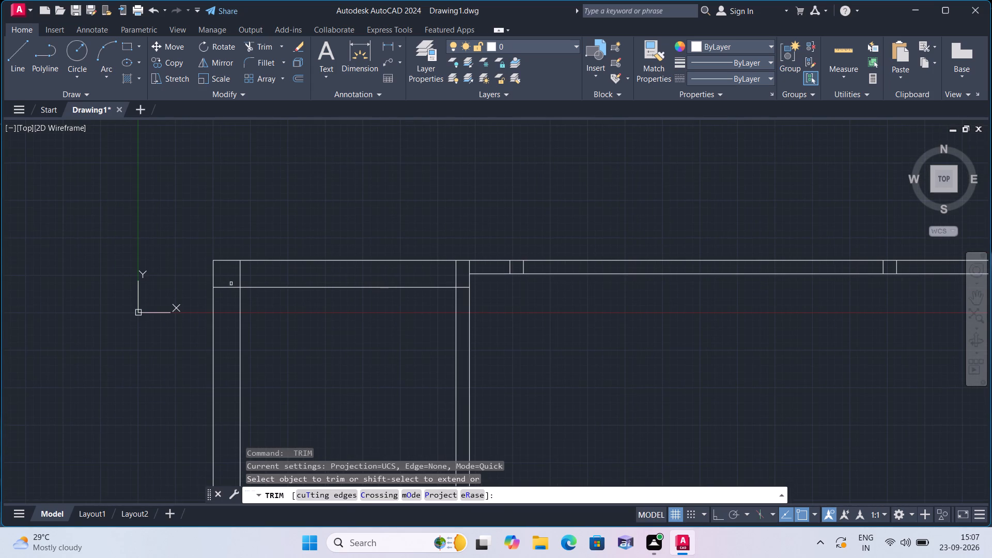
left_click(228, 290)
left_click(246, 272)
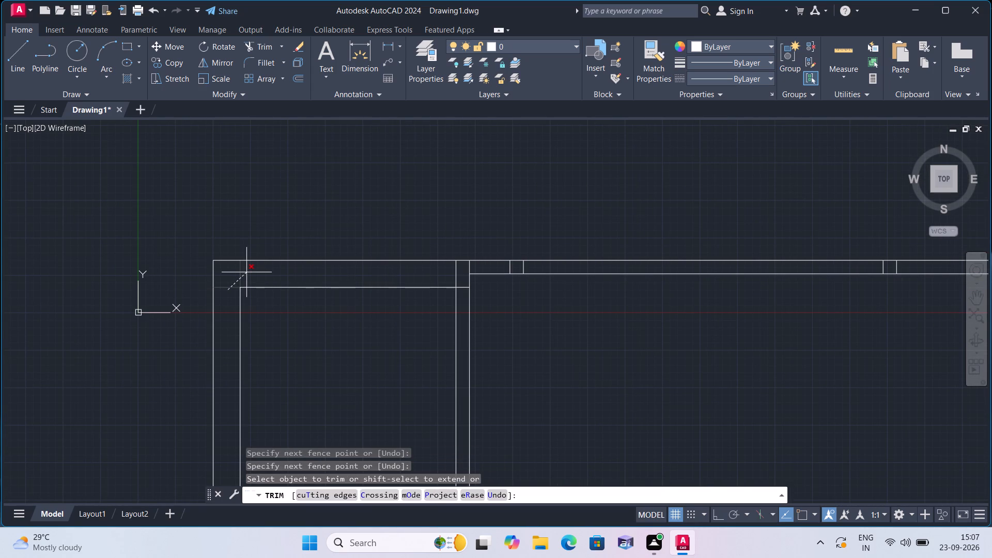
left_click(455, 274)
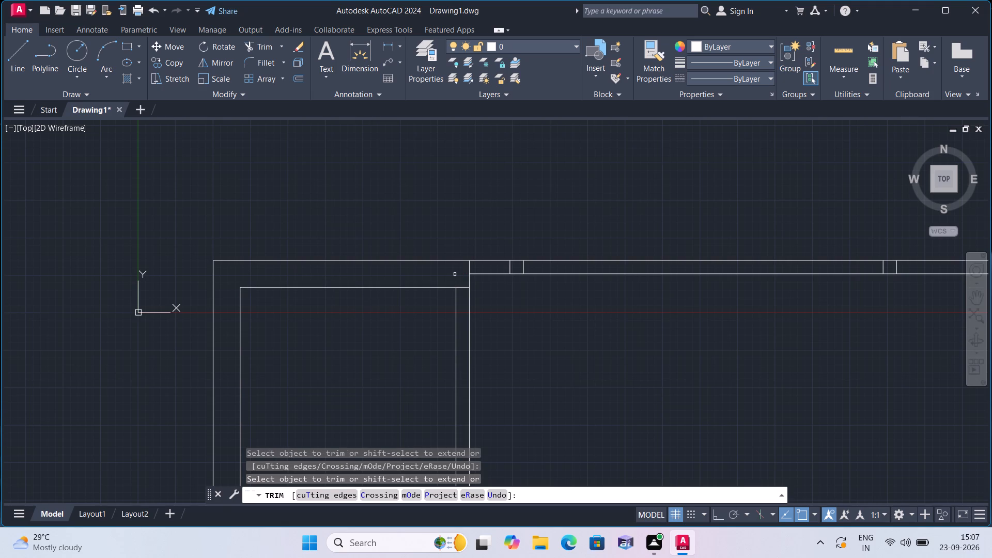
left_click(525, 268)
left_click(500, 265)
Trim the first horizontal interior wall's junctions with the left outer wall and top-left room's wall, plus the leftover stubs beside them.
scroll(507, 276, "down", 2)
middle_click_drag(563, 312, 531, 286)
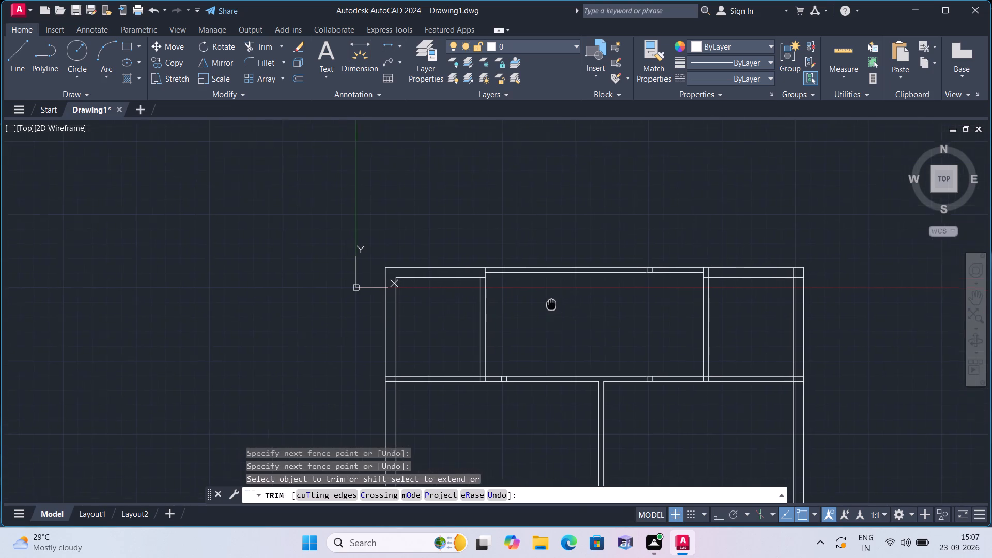
middle_click_drag(531, 286, 458, 265)
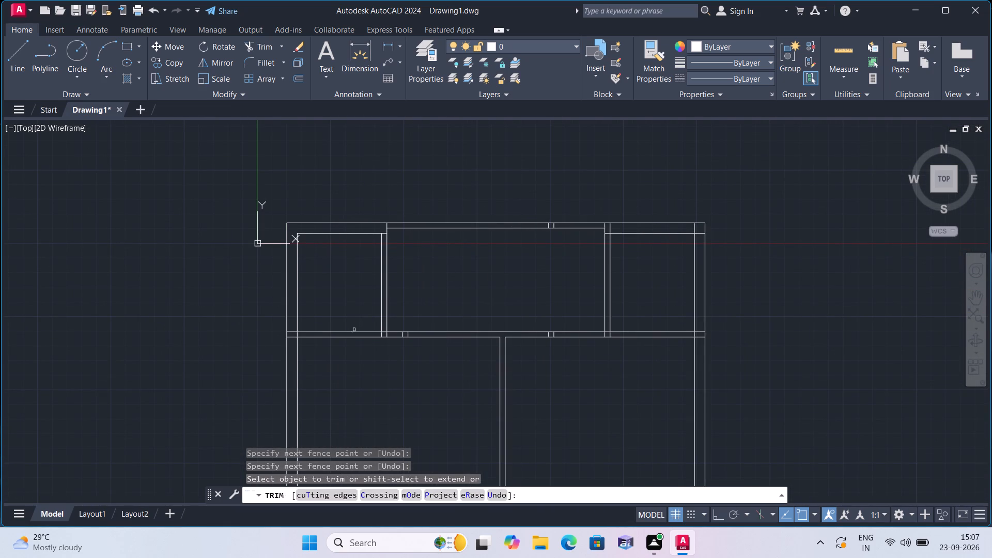
scroll(307, 336, "up", 2)
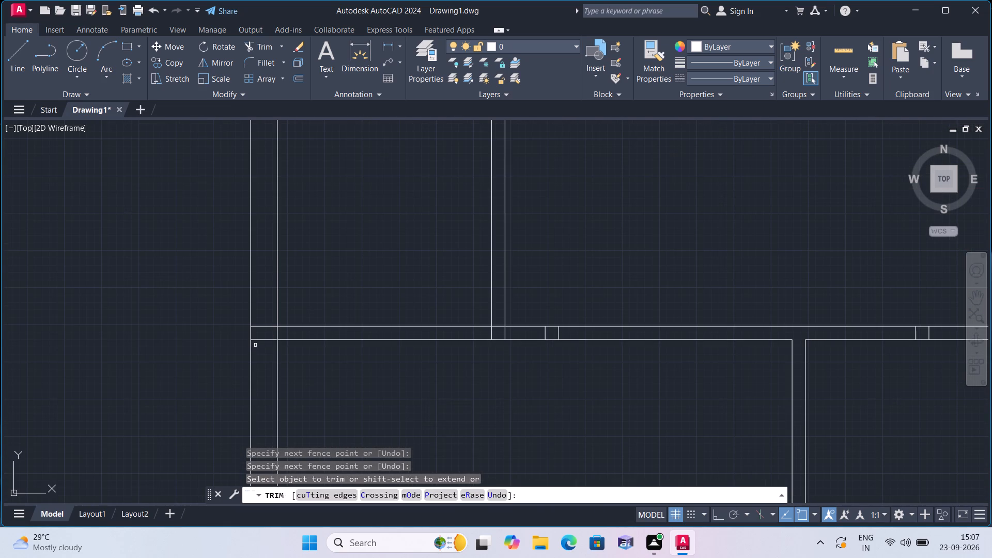
left_click(259, 347)
left_click(267, 311)
scroll(503, 338, "up", 2)
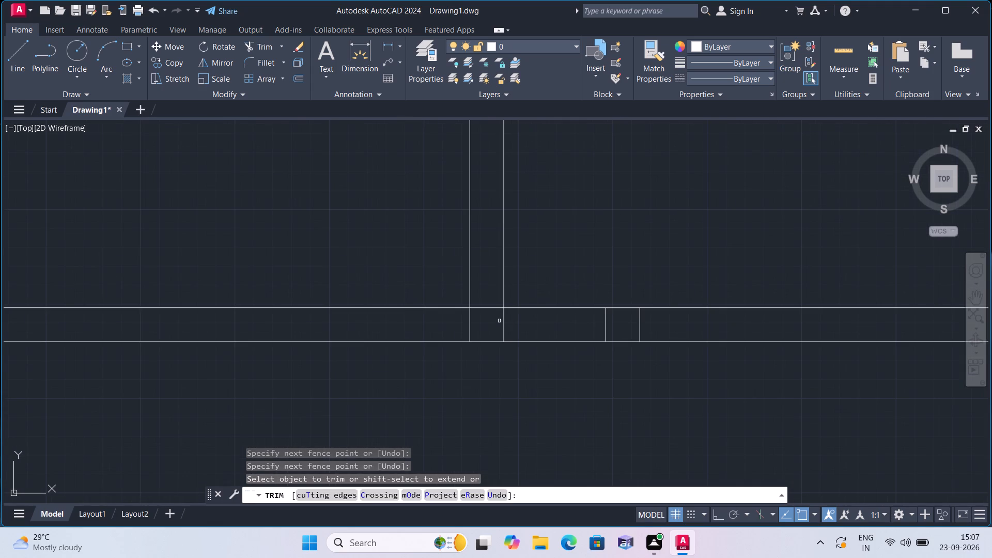
left_click(496, 309)
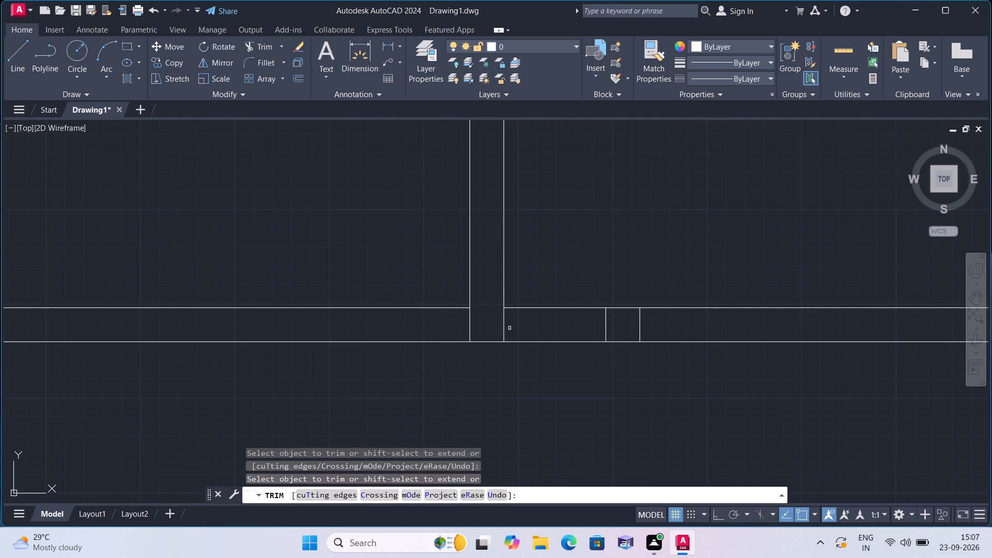
left_click(509, 328)
left_click(441, 323)
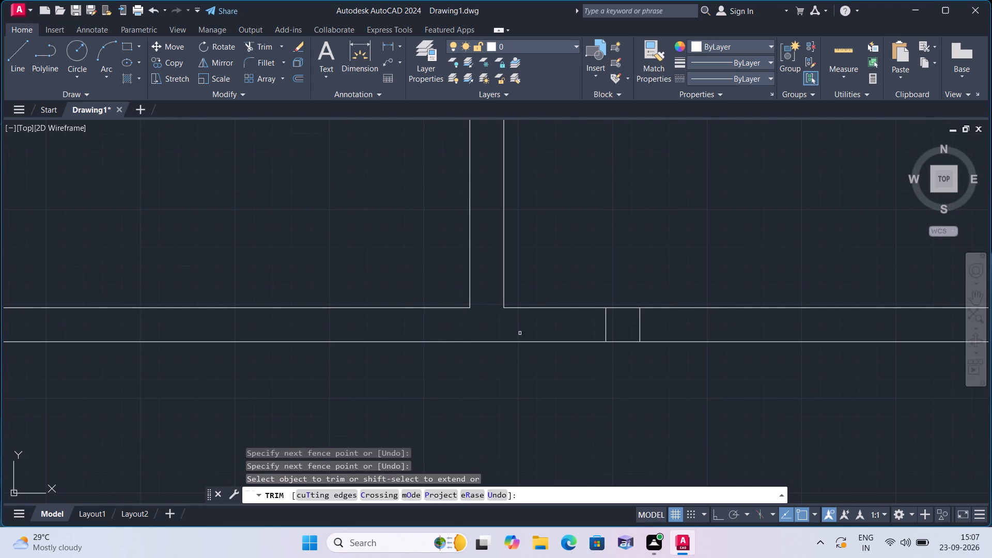
left_click(553, 334)
left_click(676, 326)
Trim the remaining stubs in the top wall, the top-right room's wall crossing and the overlapping lines at the top-right outer corner.
scroll(665, 299, "down", 4)
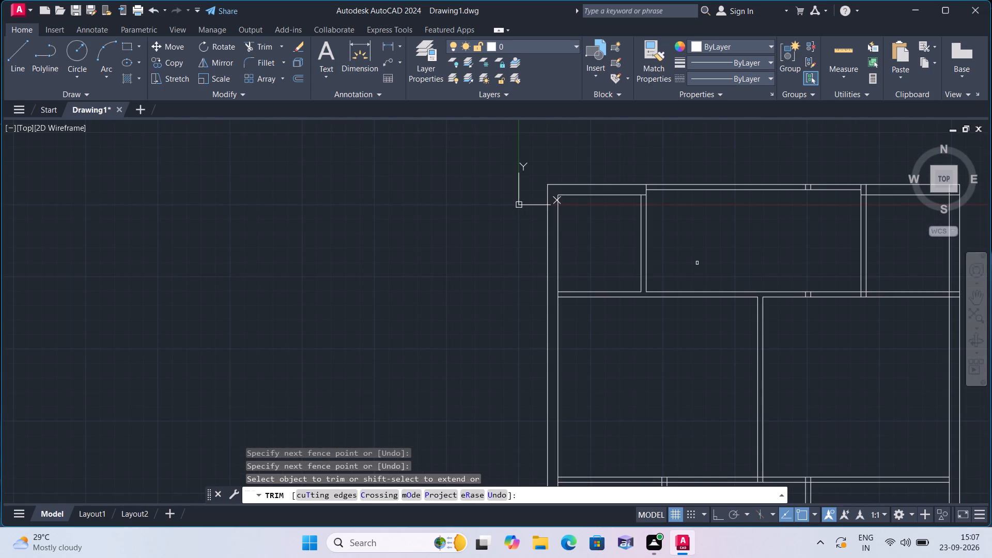
middle_click_drag(692, 265, 669, 273)
scroll(569, 314, "down", 2)
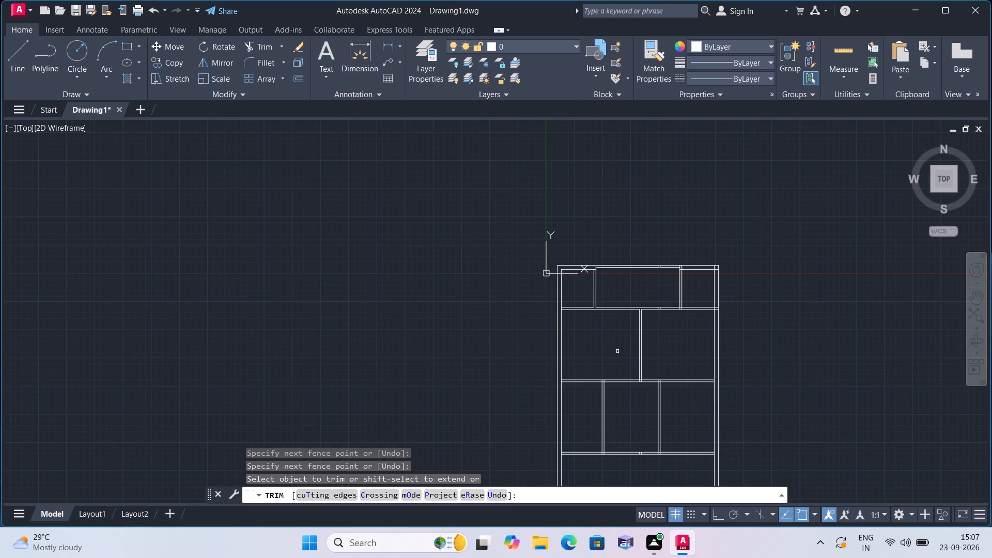
middle_click_drag(617, 351, 485, 453)
scroll(530, 368, "up", 3)
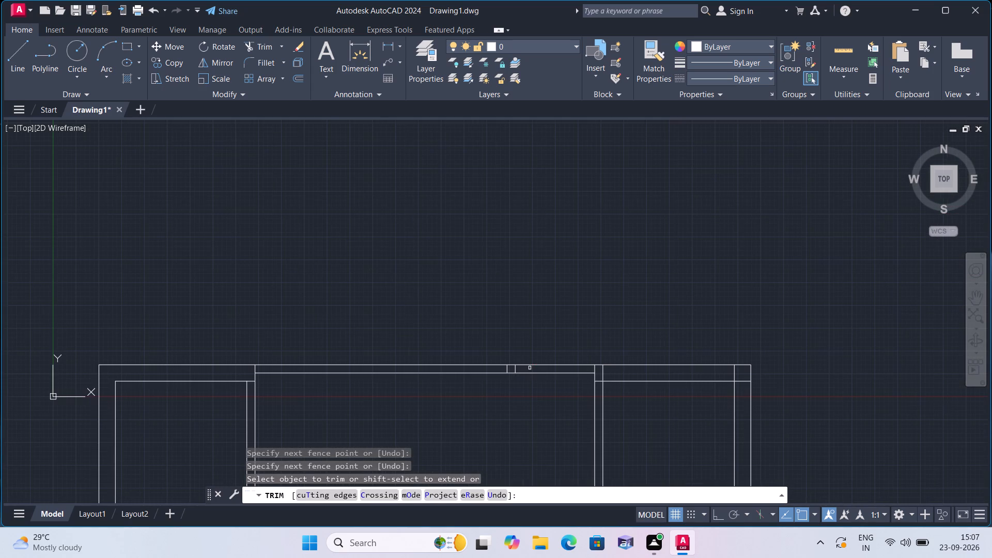
scroll(519, 362, "up", 1)
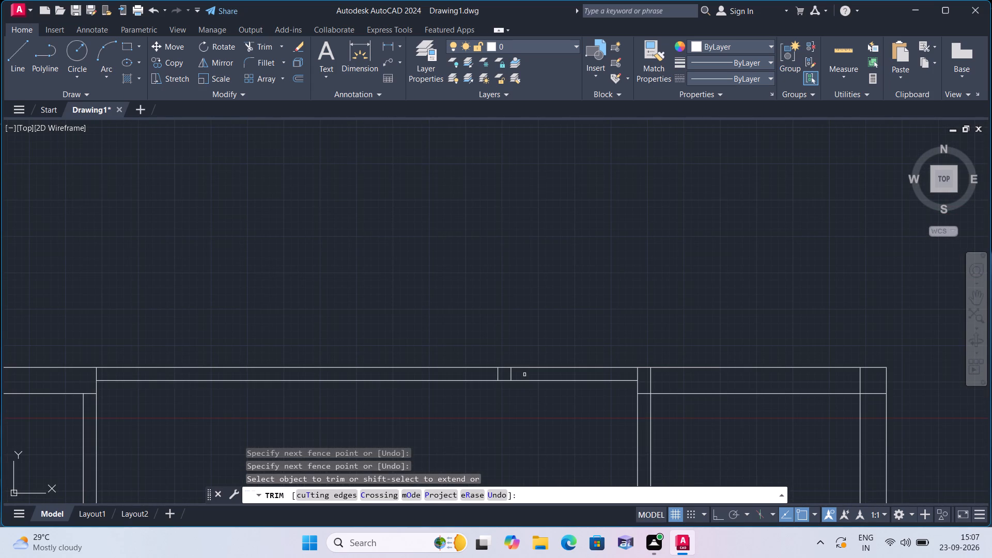
left_click(524, 375)
left_click(479, 371)
left_click(652, 377)
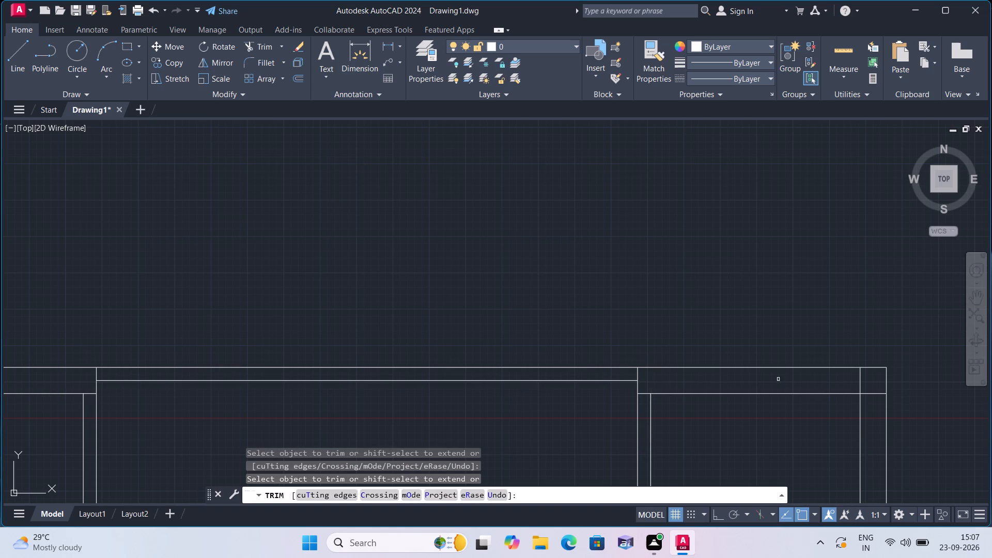
left_click(873, 398)
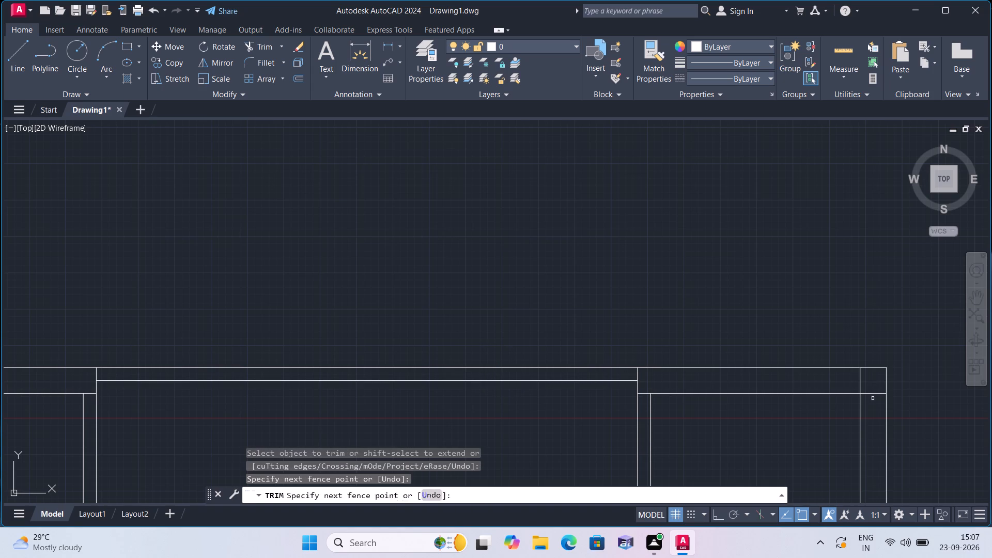
left_click(856, 379)
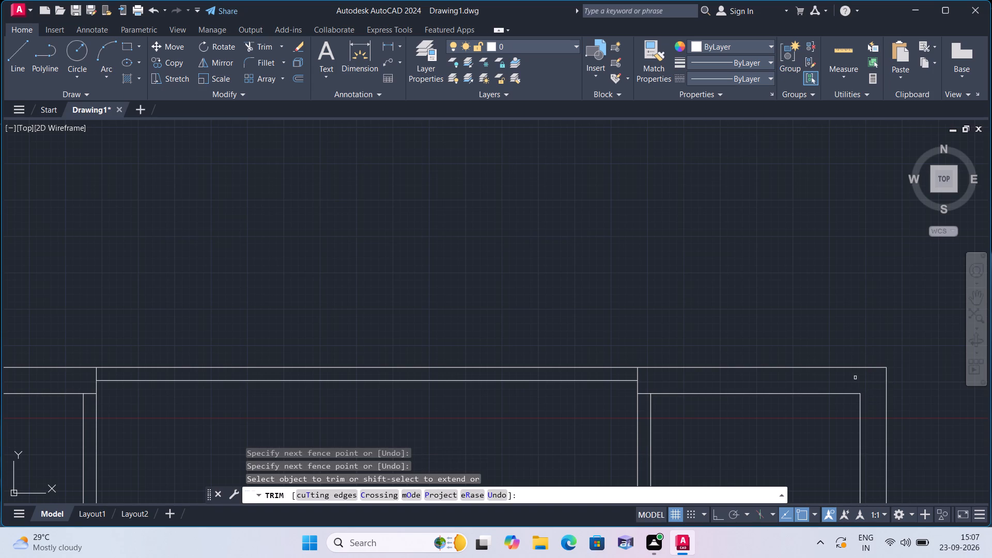
Trim the first horizontal interior wall's line ends out of the right outer wall below the top-right room.
scroll(855, 374, "down", 1)
middle_click_drag(844, 362, 757, 268)
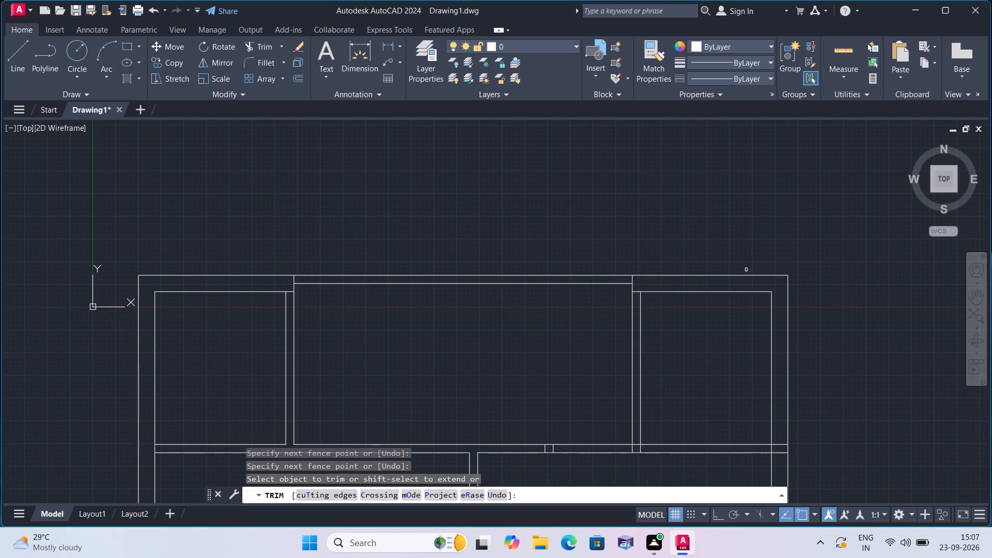
middle_click_drag(736, 395, 726, 314)
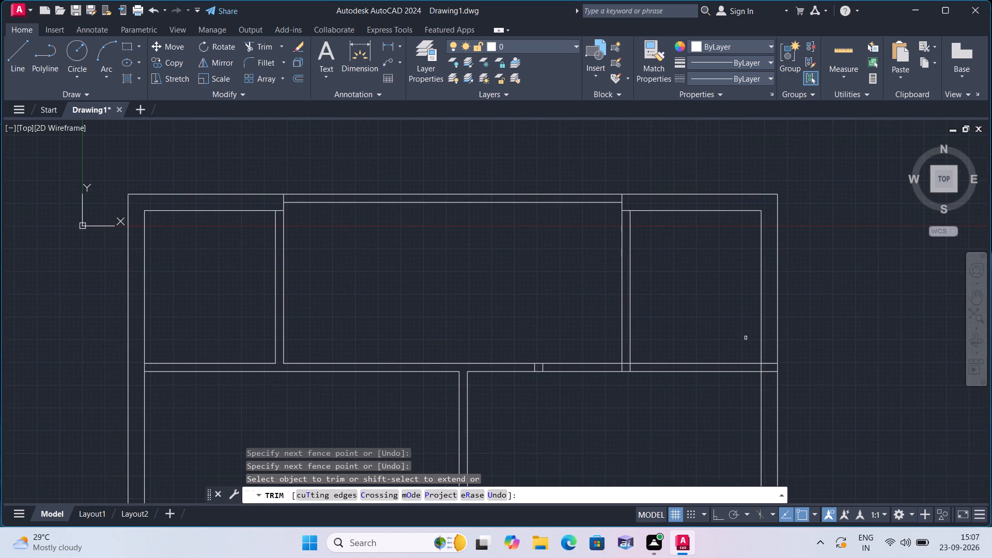
scroll(757, 359, "up", 1)
left_click(770, 390)
left_click(772, 355)
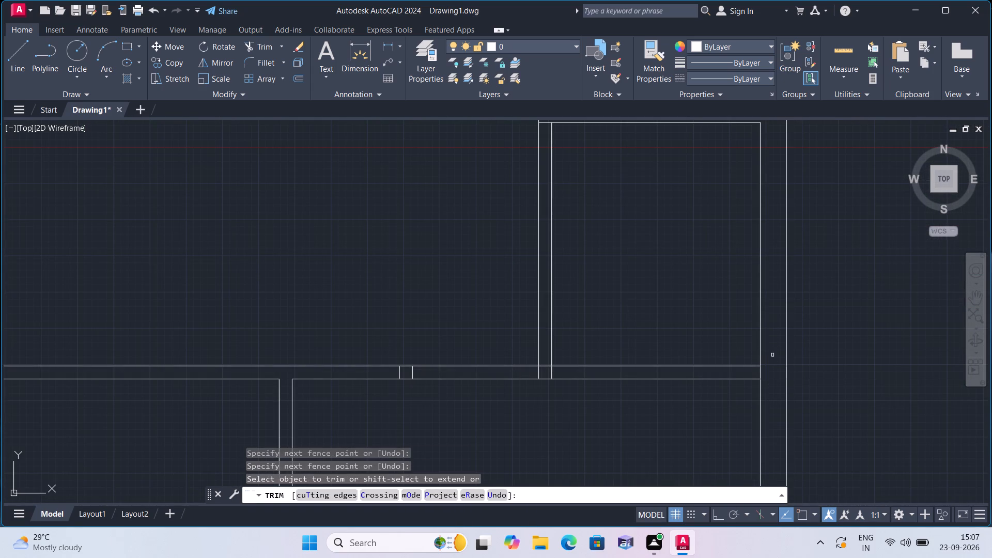
Open the junction of the top-right room's left wall with the first horizontal wall and trim the leftover stubs beside it.
scroll(597, 404, "down", 1)
scroll(562, 399, "up", 2)
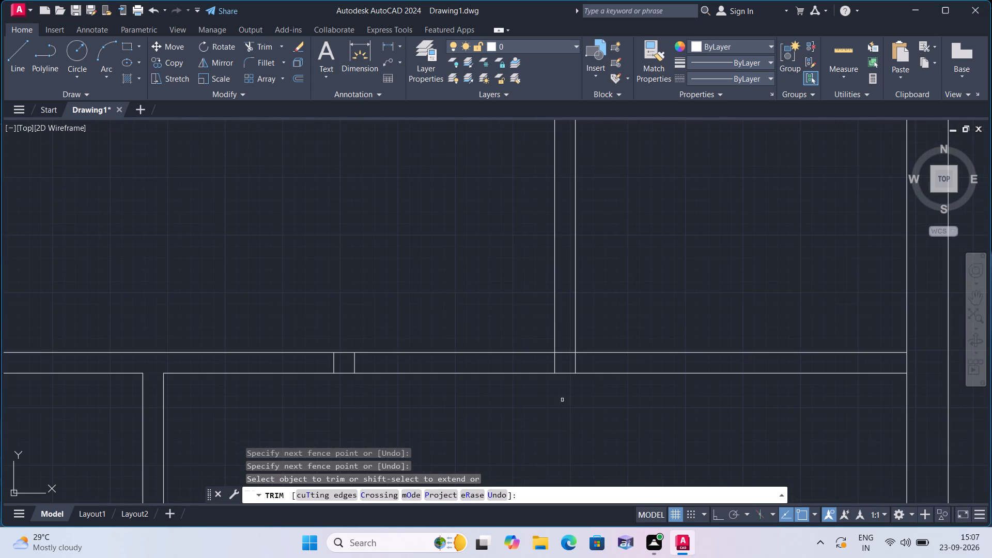
left_click(568, 344)
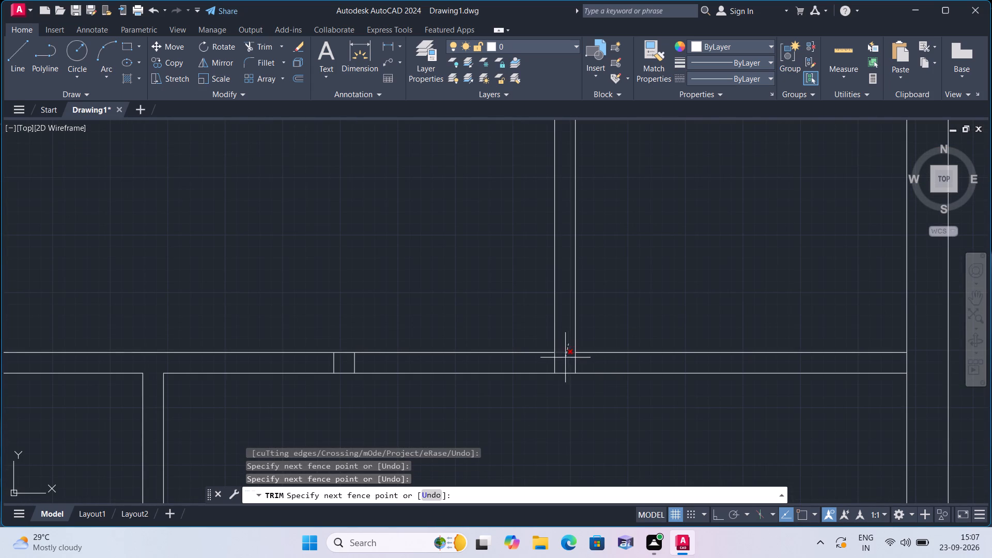
left_click(548, 363)
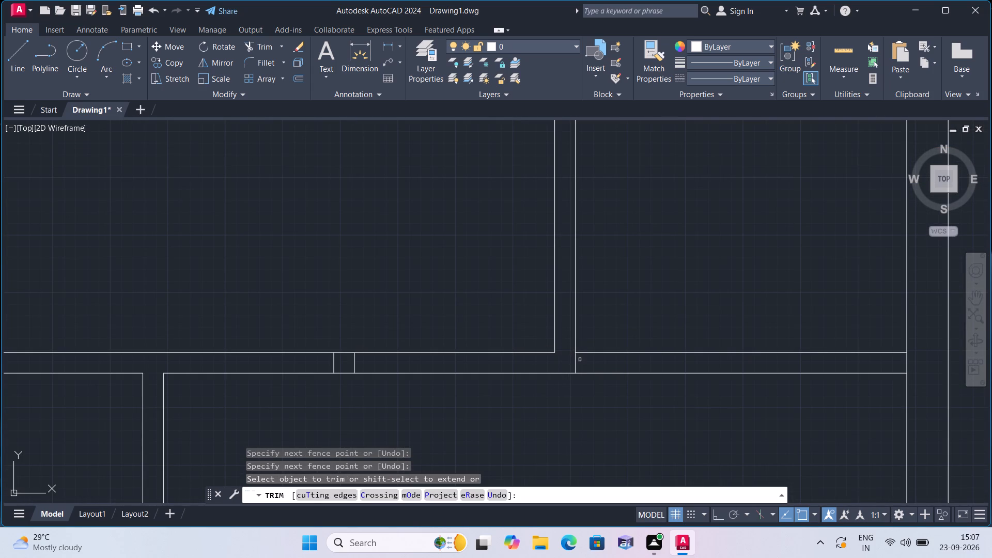
left_click(578, 360)
left_click(567, 361)
scroll(567, 361, "down", 1)
scroll(488, 362, "up", 2)
left_click(426, 366)
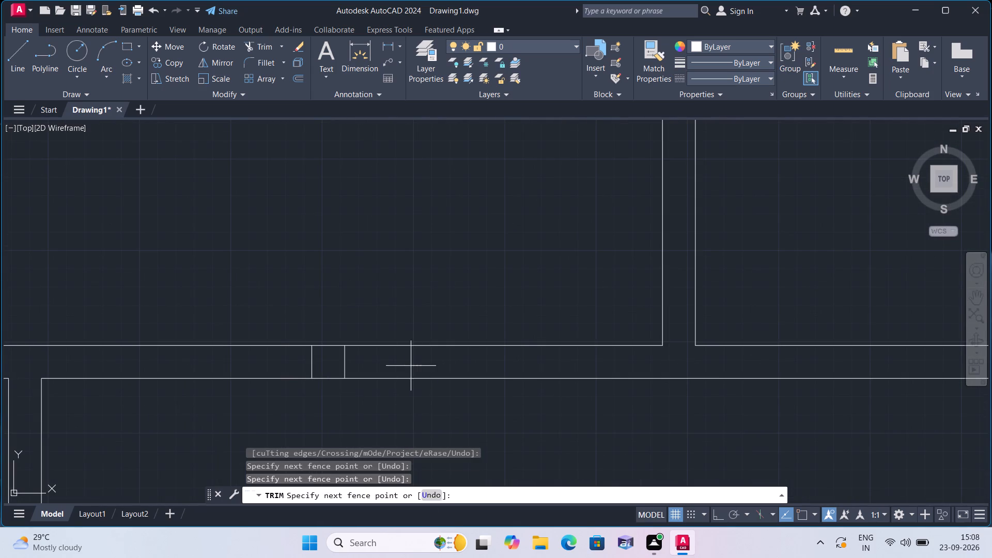
left_click(275, 366)
Trim the third-row left wall's stubs out of the second horizontal wall and open that wall's junction with the second-row middle wall.
scroll(269, 391, "down", 3)
middle_click_drag(313, 438, 382, 428)
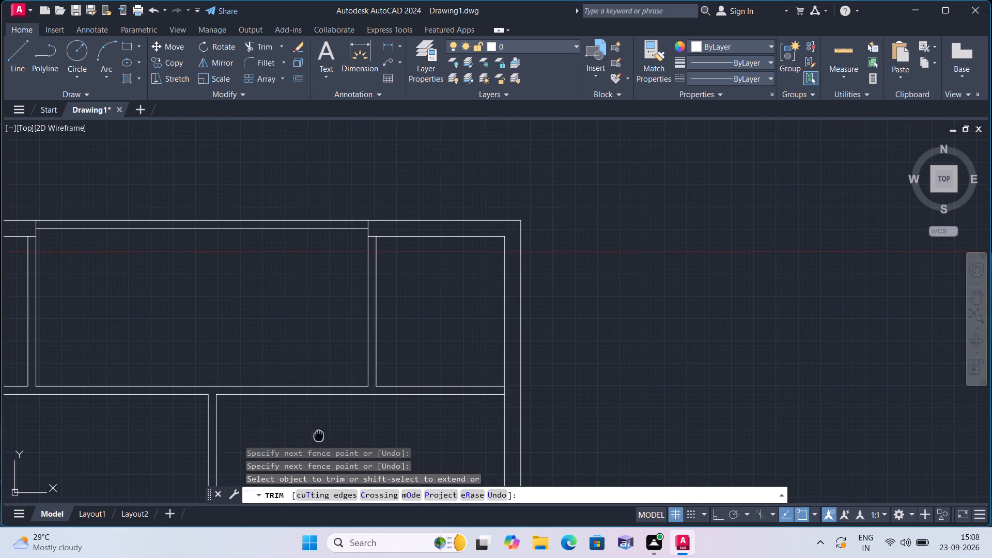
middle_click_drag(382, 428, 521, 401)
scroll(515, 405, "down", 1)
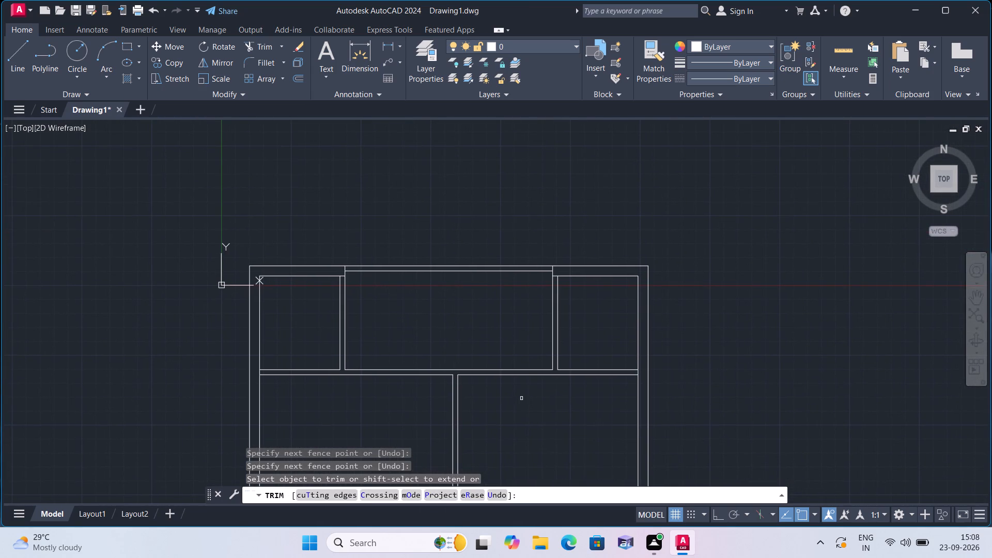
middle_click_drag(522, 402, 537, 367)
scroll(557, 407, "down", 1)
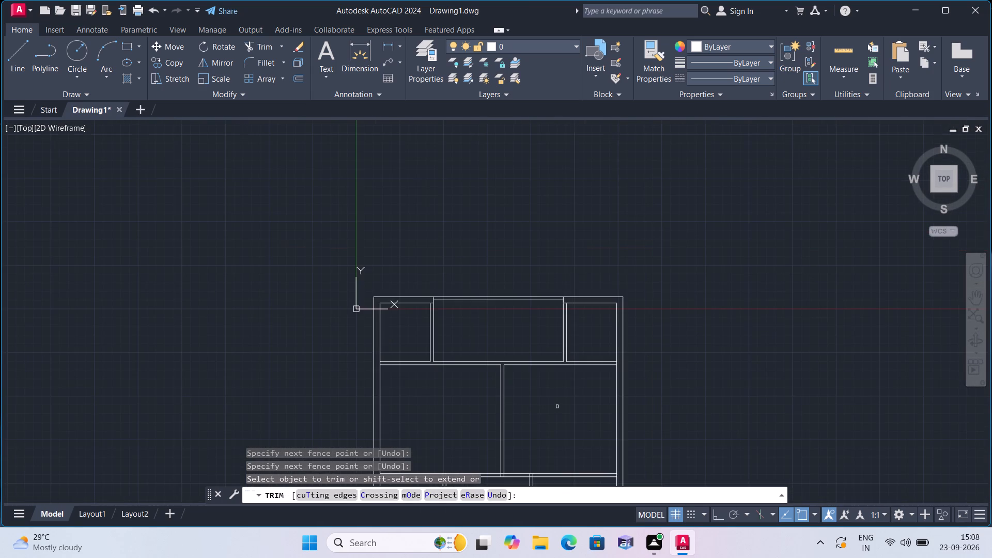
scroll(557, 407, "down", 1)
middle_click_drag(557, 407, 606, 281)
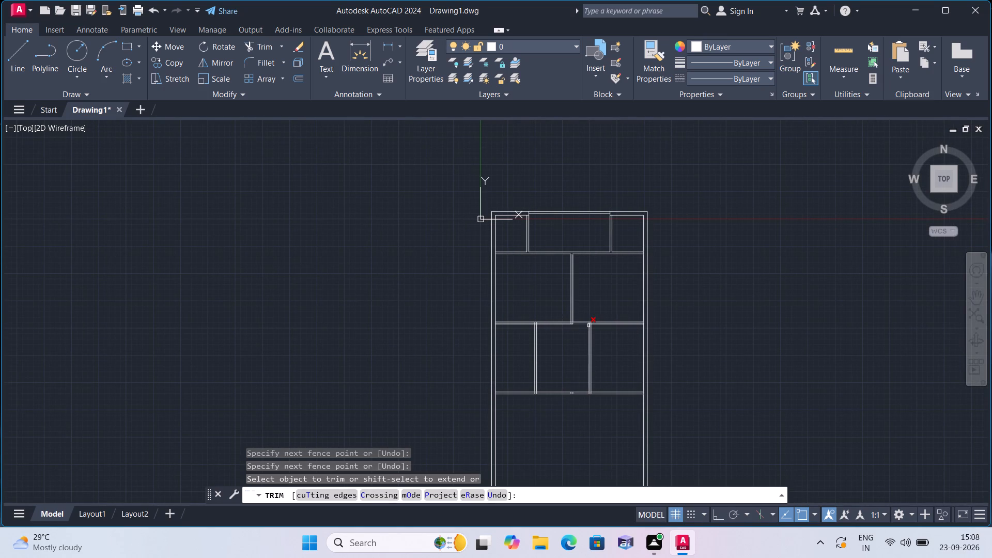
scroll(588, 326, "up", 2)
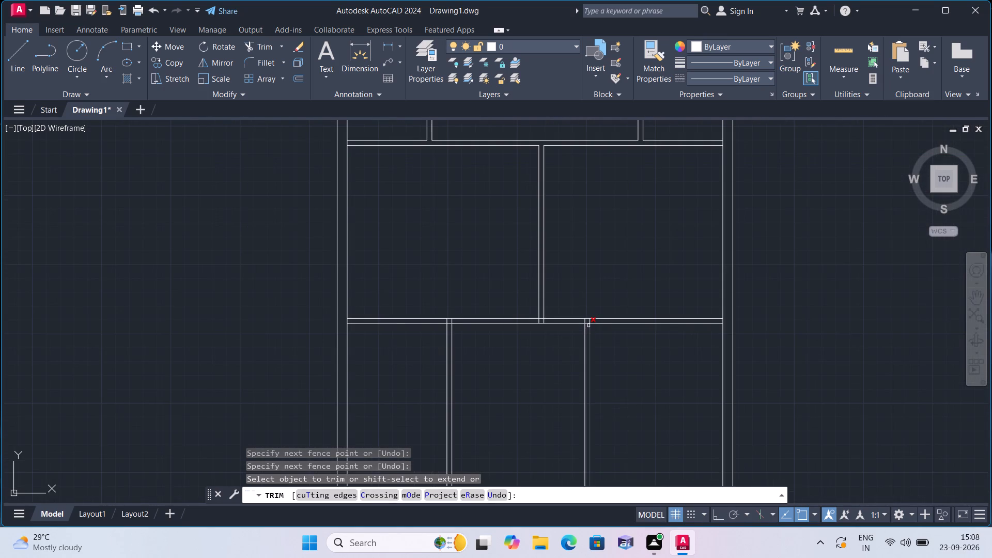
scroll(547, 319, "up", 2)
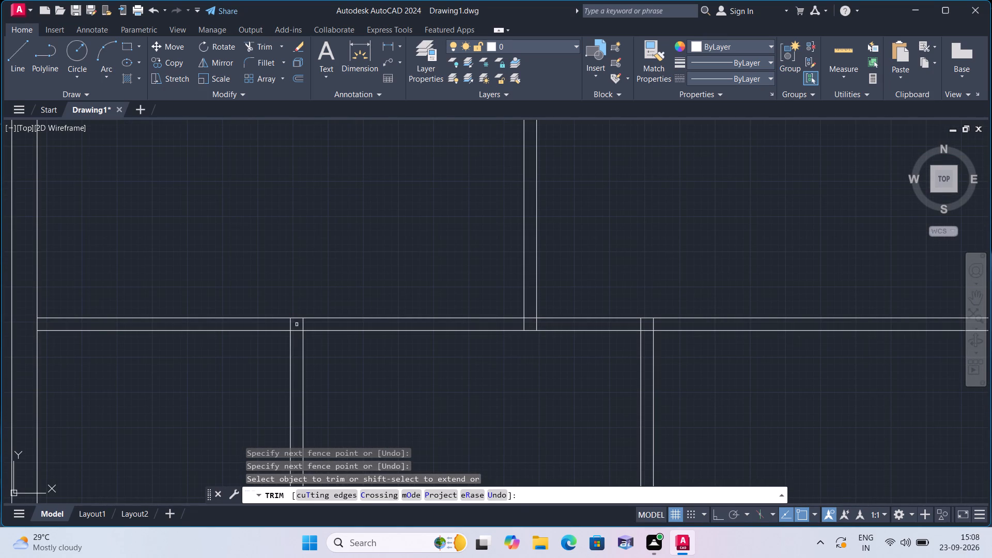
left_click(281, 324)
left_click(329, 325)
left_click(531, 319)
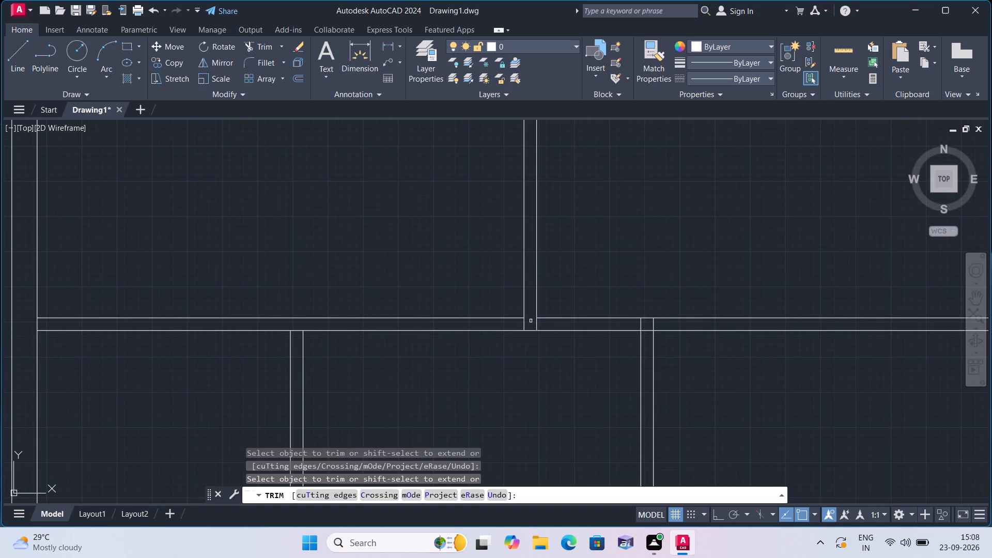
left_click(518, 324)
left_click(545, 323)
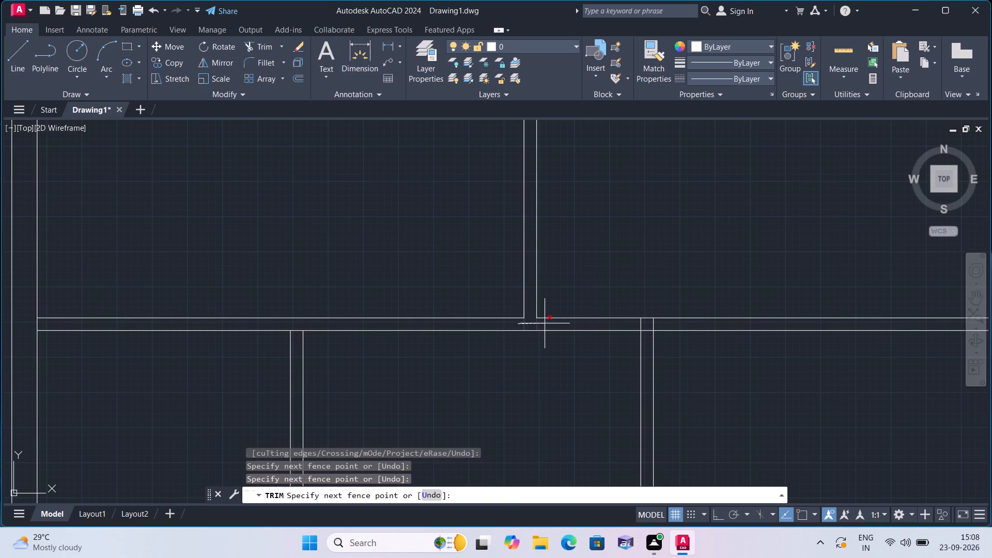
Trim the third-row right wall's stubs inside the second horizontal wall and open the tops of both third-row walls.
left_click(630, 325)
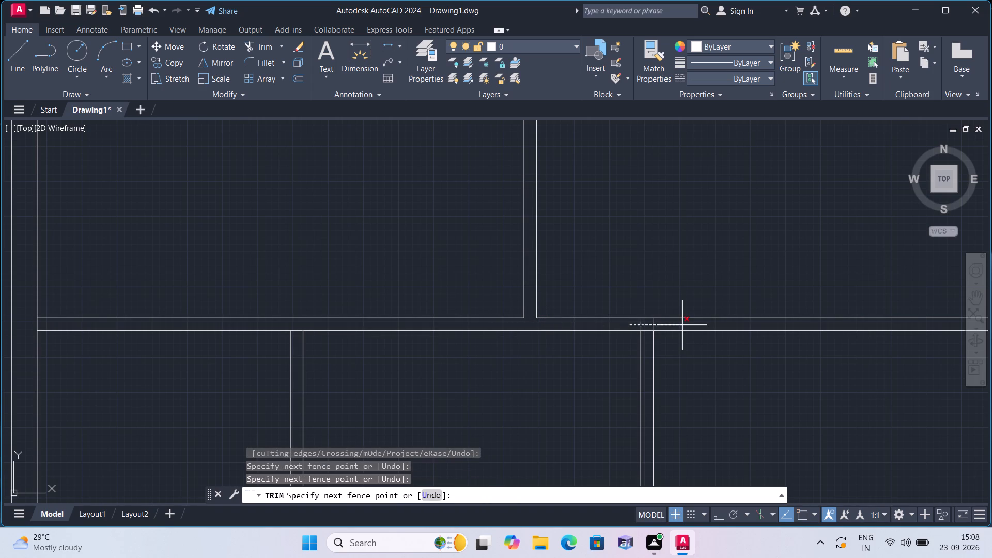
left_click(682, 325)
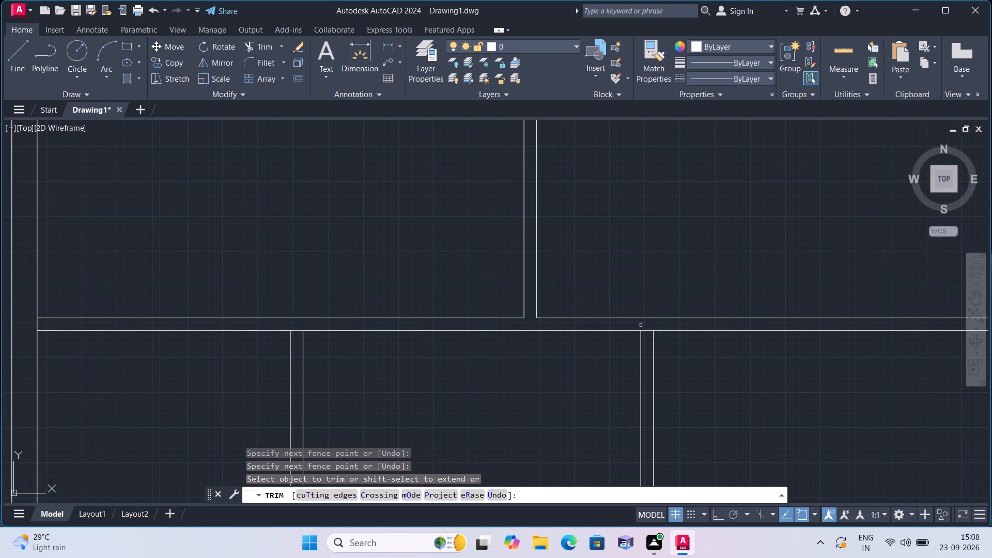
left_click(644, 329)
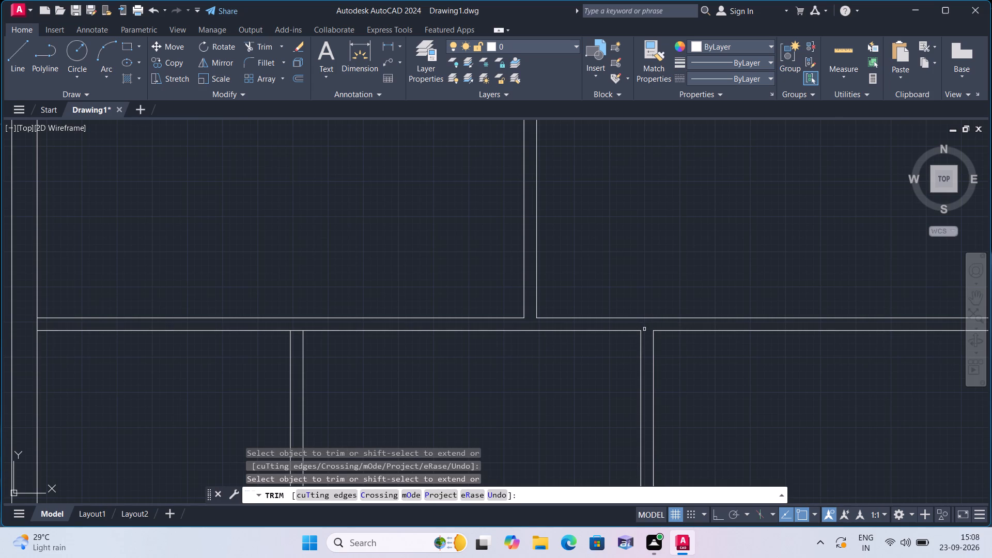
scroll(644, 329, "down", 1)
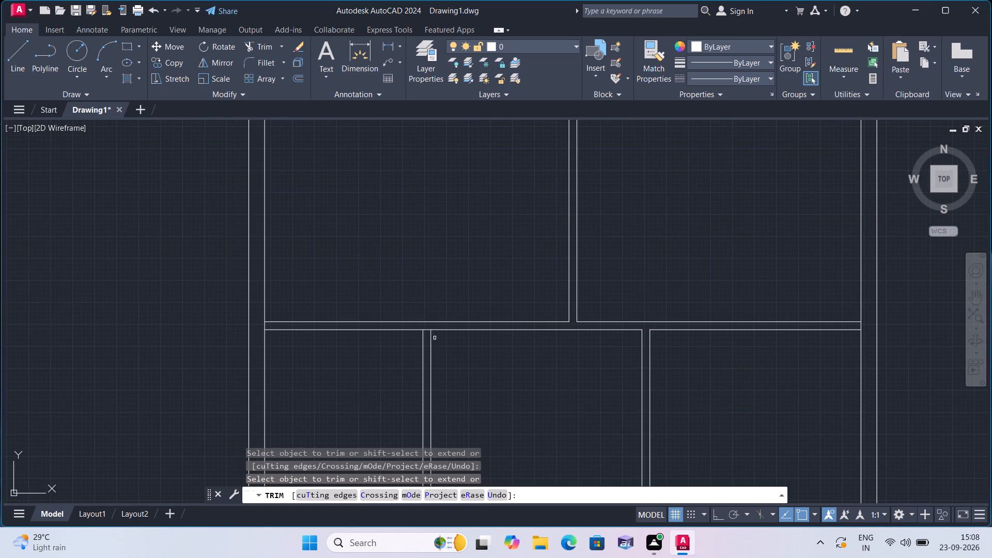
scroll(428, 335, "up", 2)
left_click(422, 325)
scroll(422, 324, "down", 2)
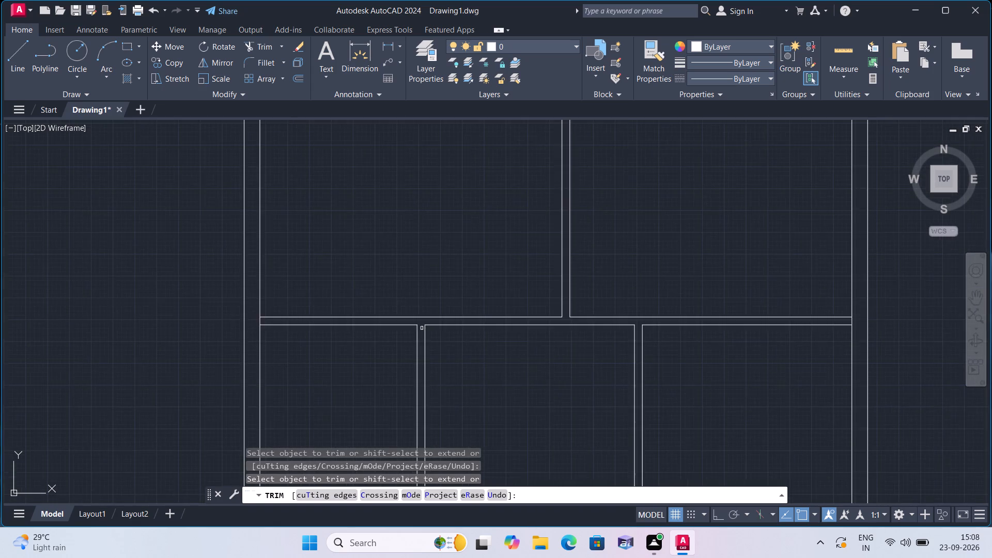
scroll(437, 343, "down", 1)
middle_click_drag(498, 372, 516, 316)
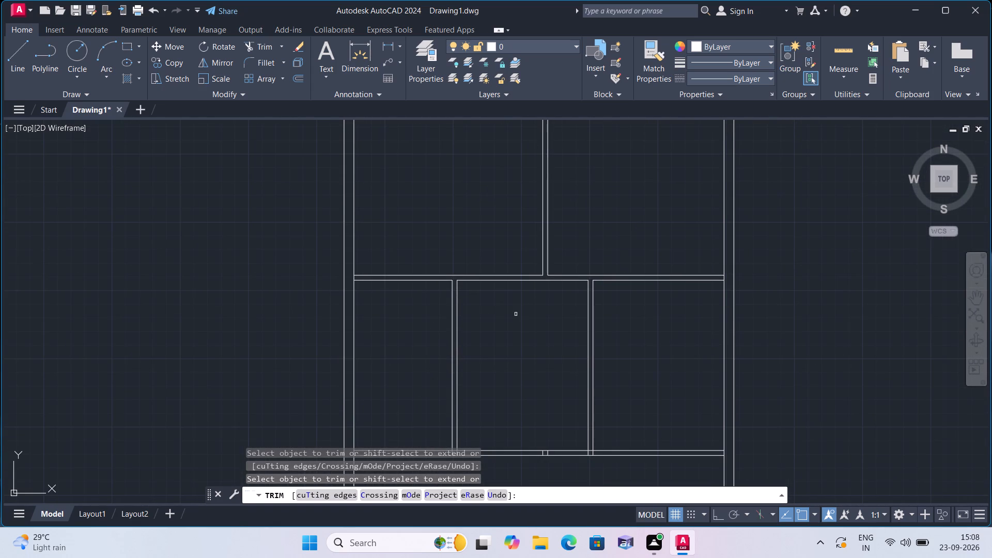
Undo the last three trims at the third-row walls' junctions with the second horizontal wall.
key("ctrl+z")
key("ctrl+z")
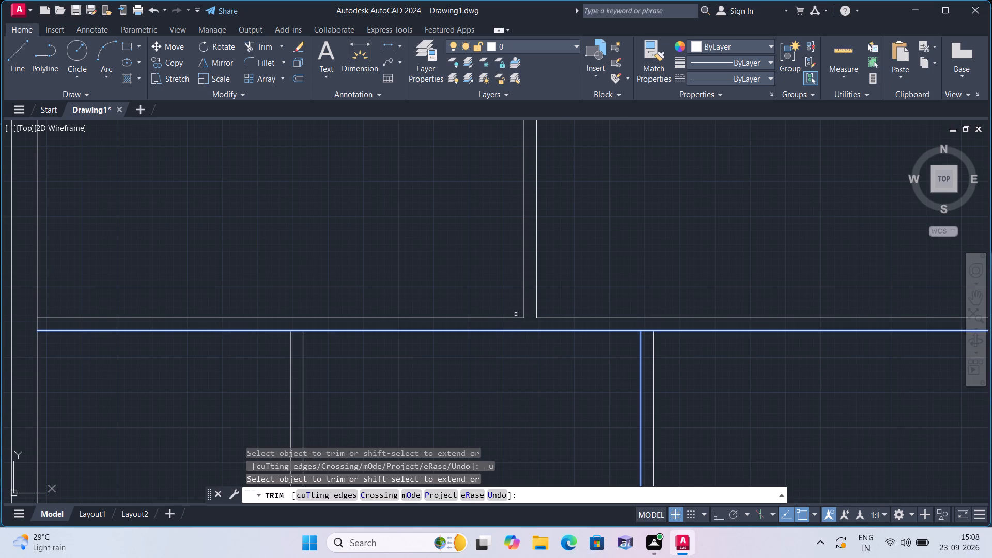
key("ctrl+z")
Open both third-row walls into the second horizontal wall and trim the right wall's right-hand stub inside it.
left_click(296, 328)
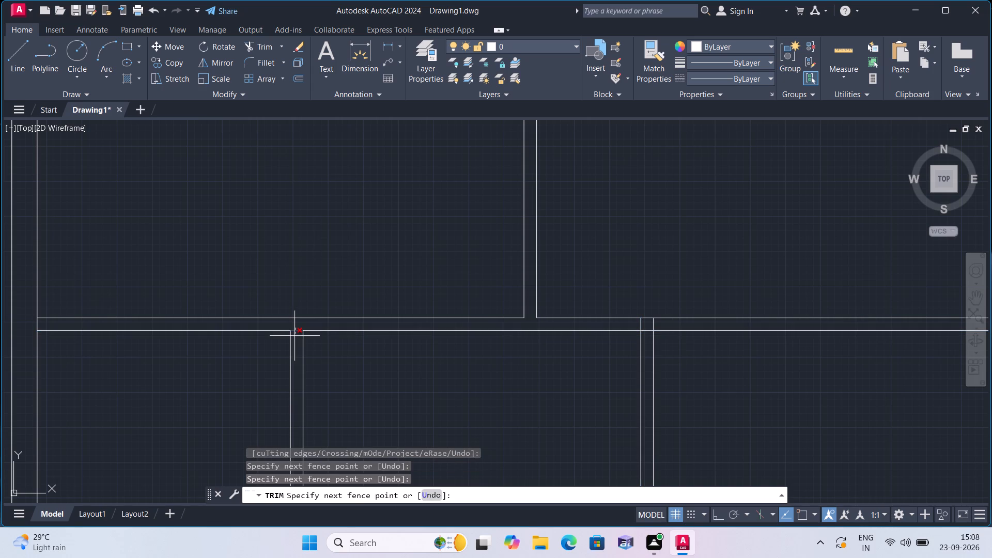
left_click(295, 338)
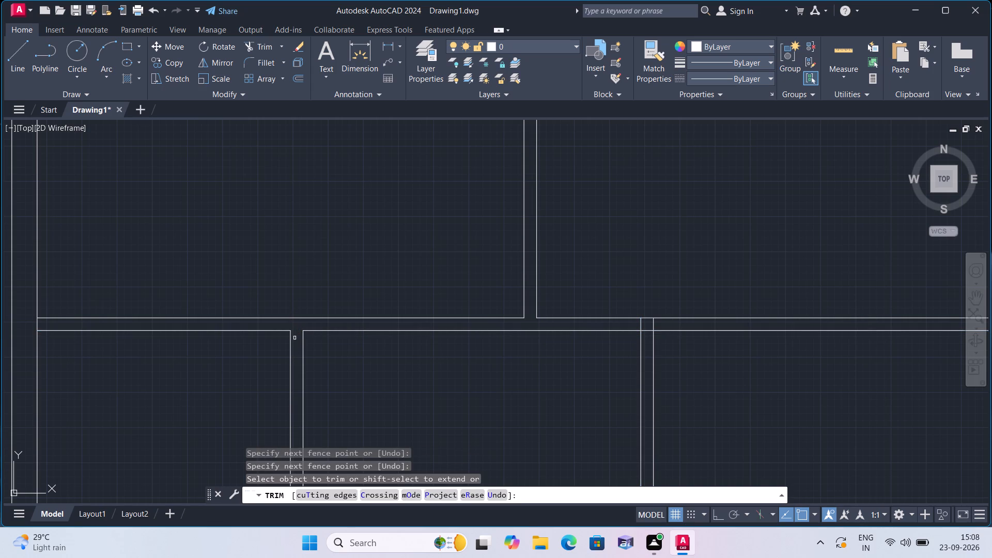
left_click(655, 323)
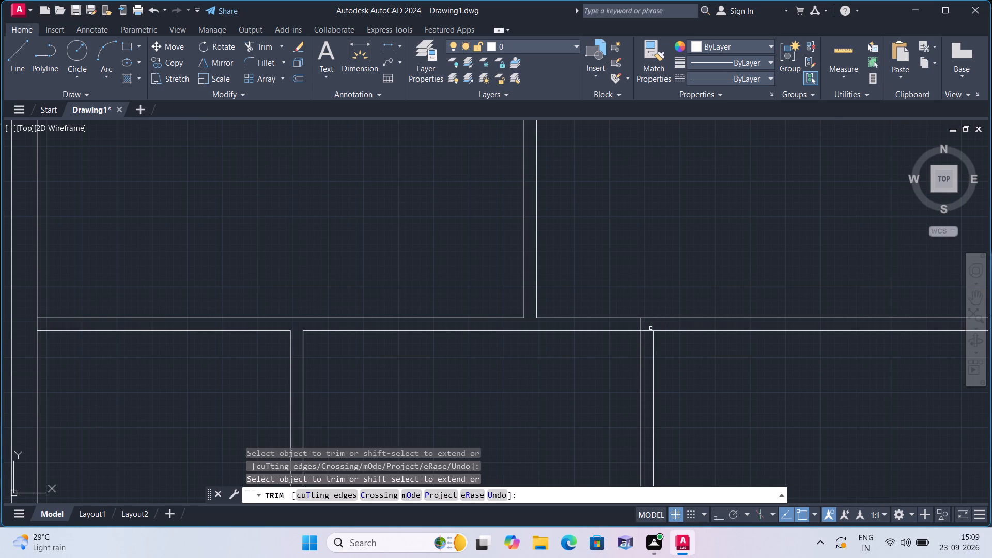
left_click(649, 329)
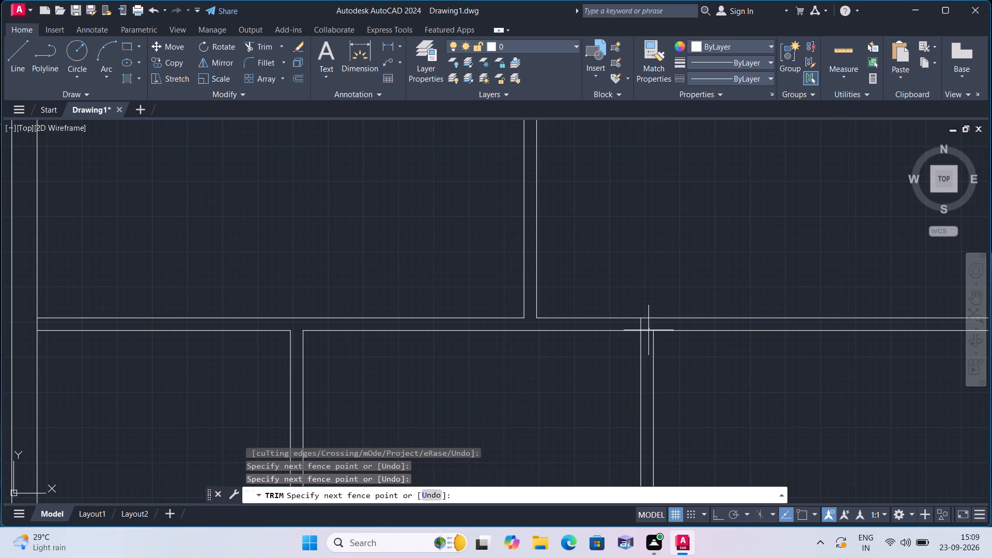
left_click(642, 342)
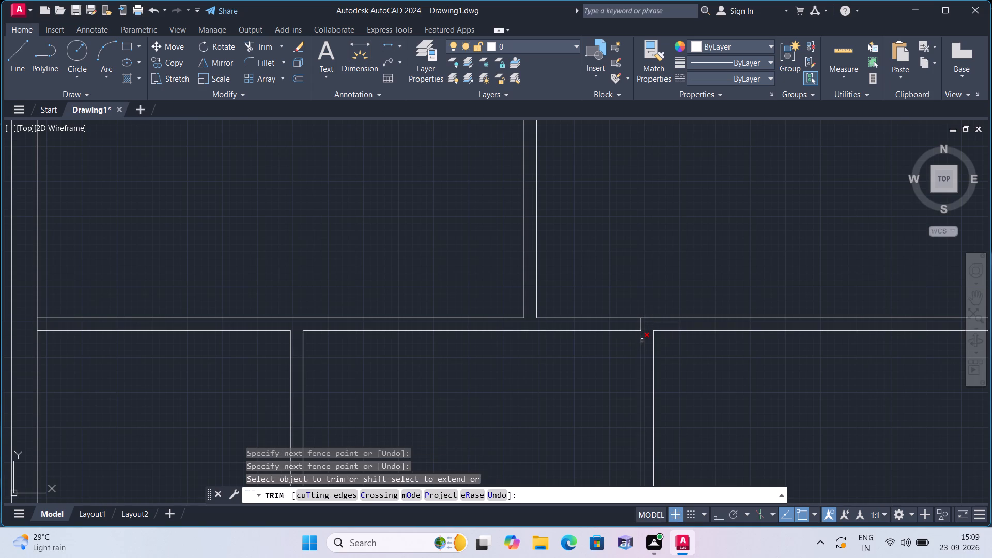
Trim the third-row left wall's two line ends between the faces of the third horizontal wall.
scroll(642, 340, "down", 2)
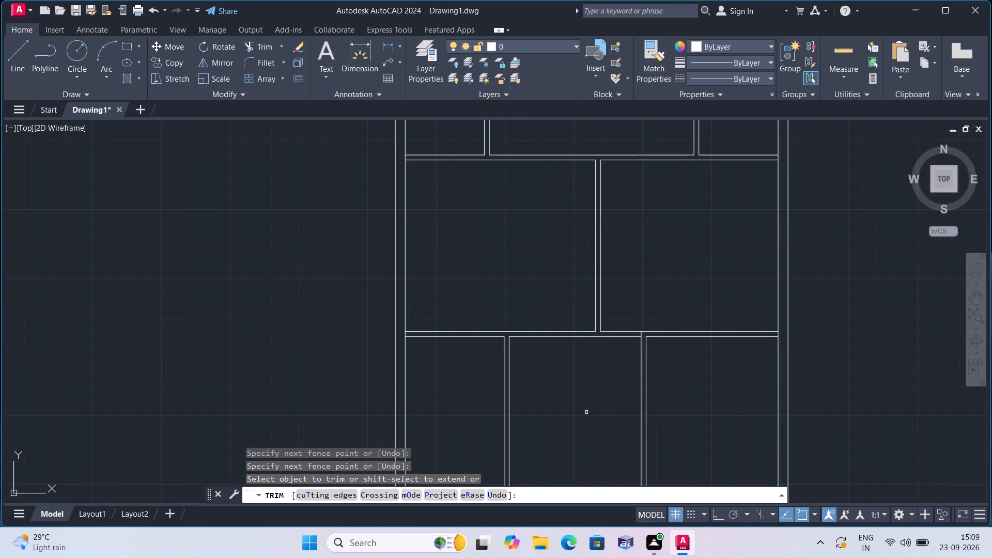
middle_click_drag(586, 412, 592, 327)
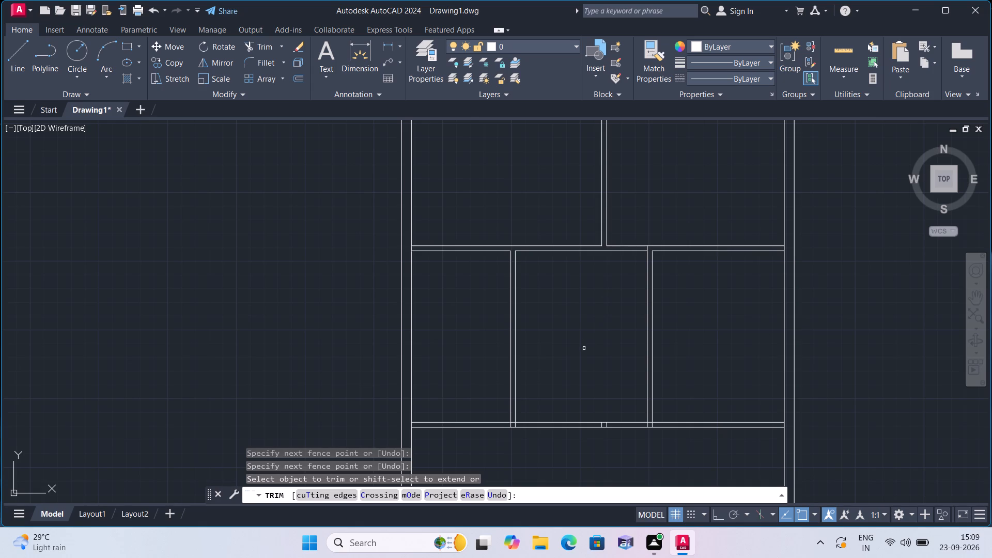
middle_click_drag(584, 349, 584, 293)
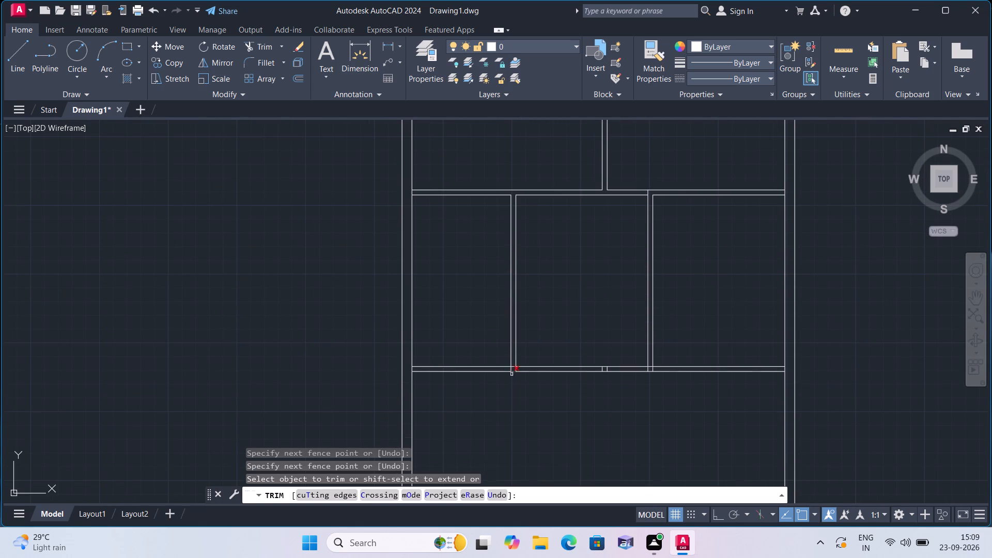
scroll(504, 376, "up", 2)
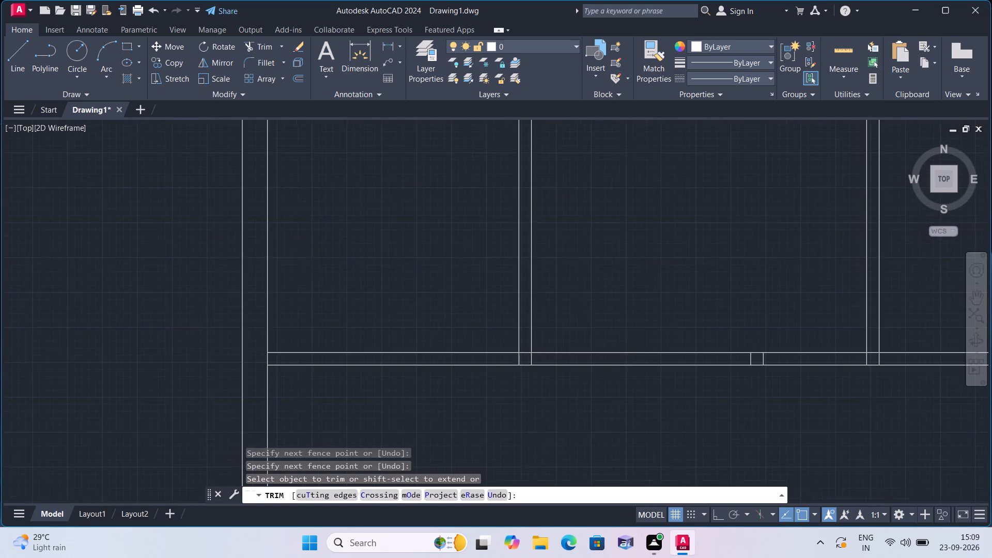
scroll(504, 375, "up", 3)
left_click(525, 334)
left_click(711, 337)
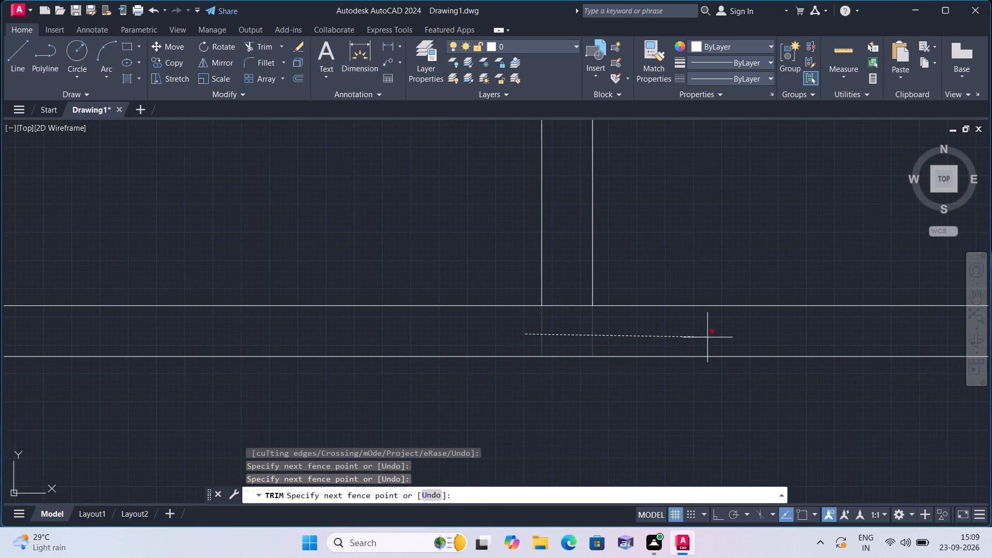
Open the third-row left wall into the third horizontal wall and trim the two stray short lines inside it between the third-row walls.
scroll(711, 337, "down", 3)
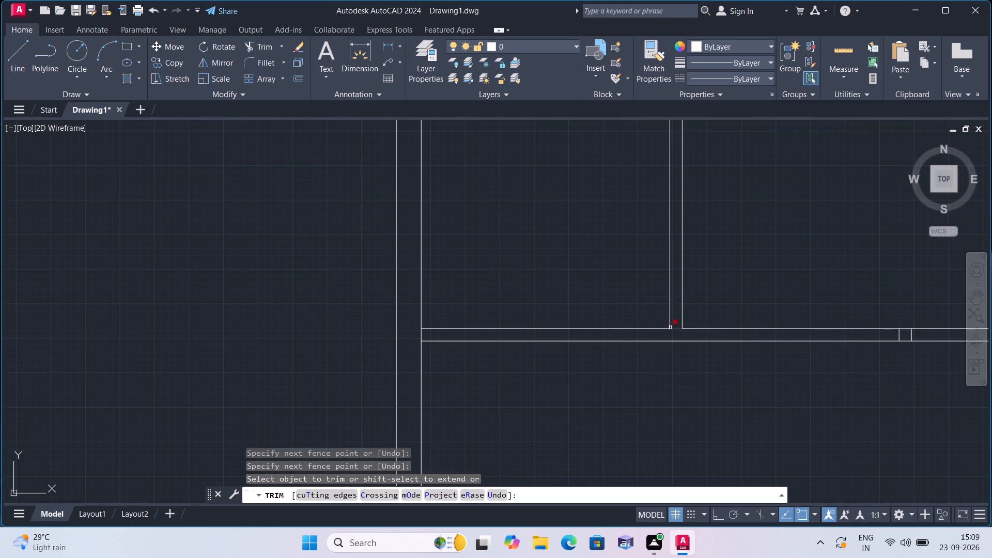
left_click(676, 327)
scroll(687, 351, "down", 1)
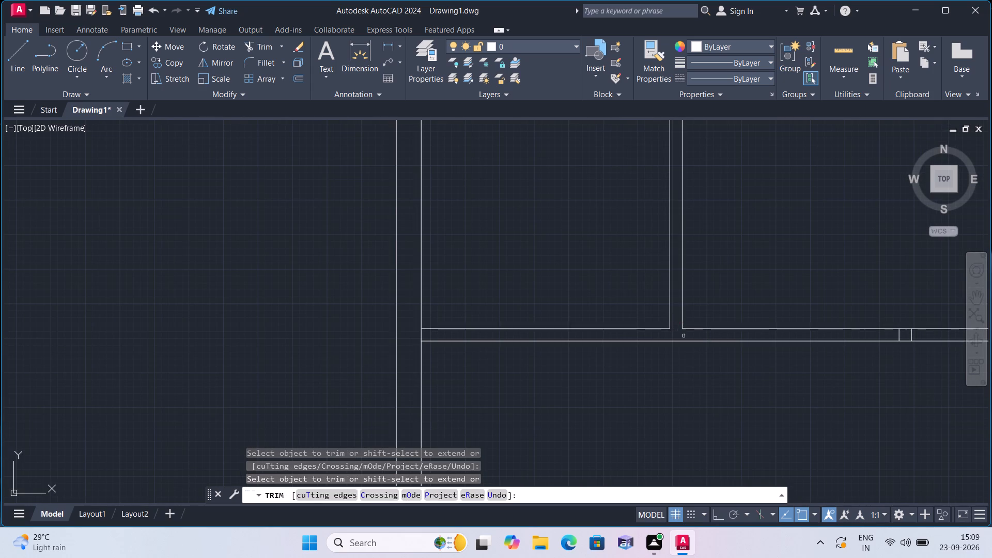
middle_click_drag(678, 369, 577, 326)
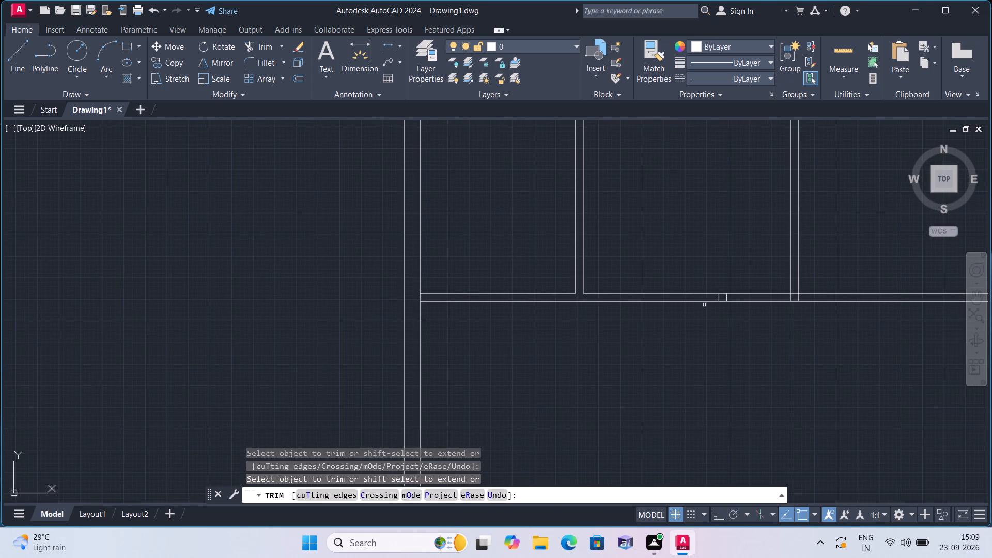
scroll(704, 305, "up", 2)
left_click(718, 286)
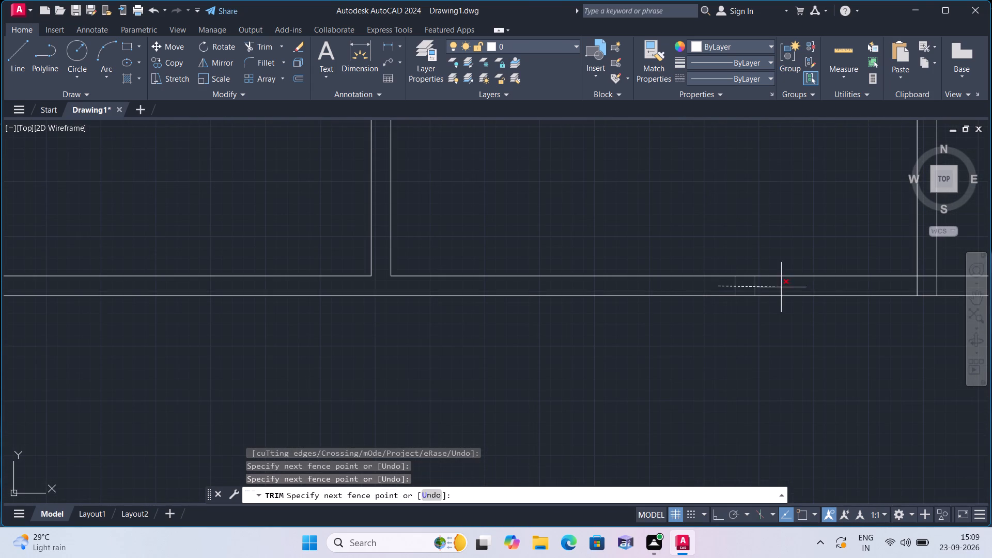
left_click(831, 283)
Open the third-row right wall into the third horizontal wall and trim its right-hand stub between that wall's faces.
scroll(831, 283, "down", 2)
middle_click_drag(831, 283, 659, 323)
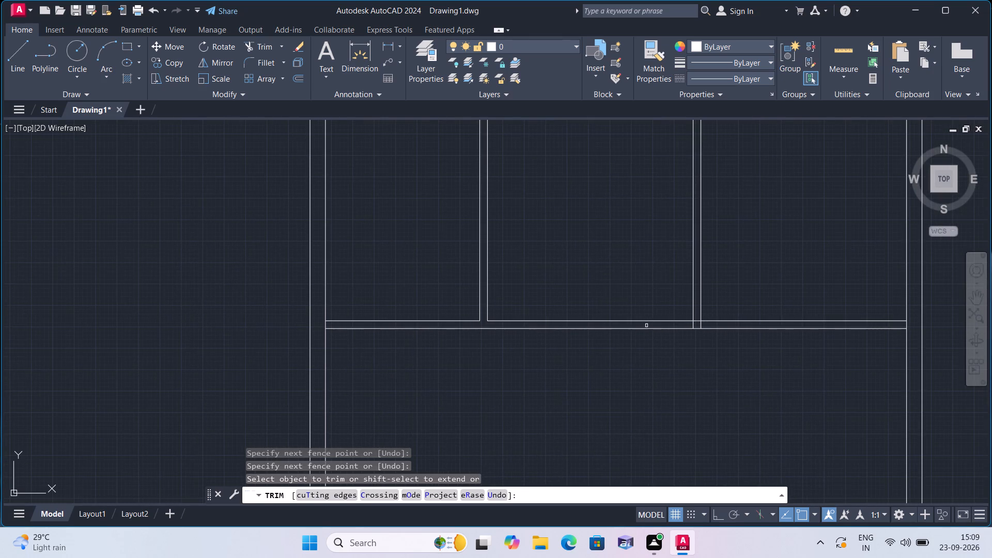
scroll(687, 328, "up", 2)
left_click(704, 312)
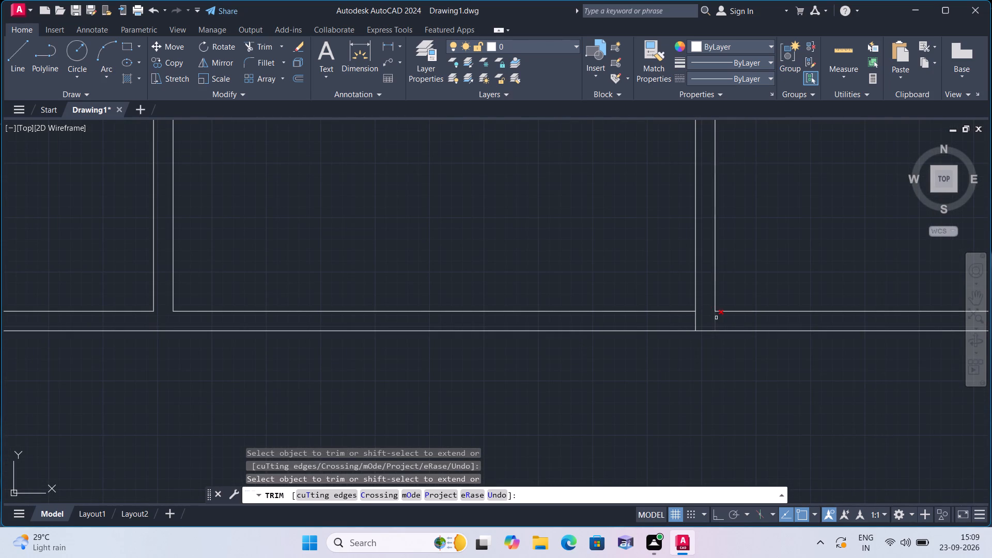
left_click(717, 318)
left_click(715, 323)
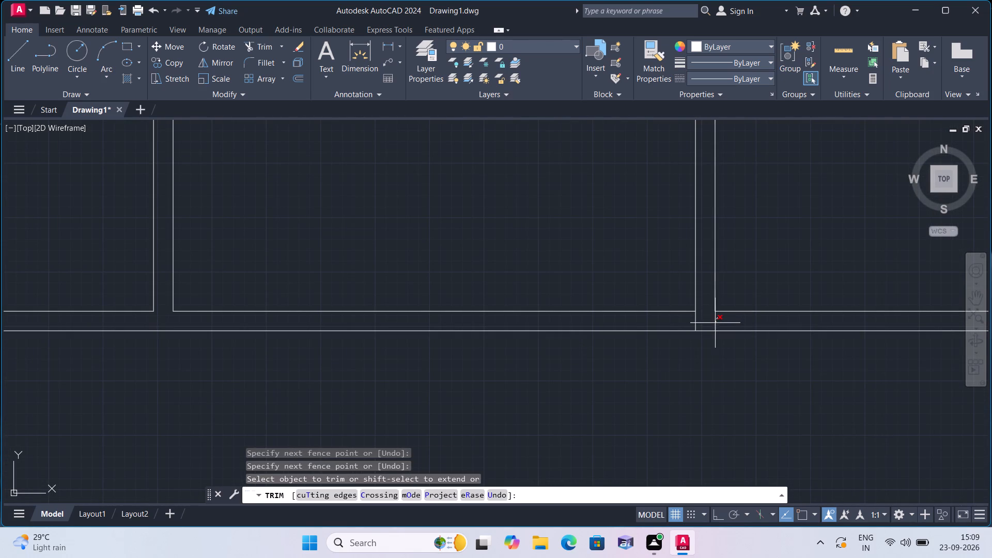
scroll(685, 336, "down", 3)
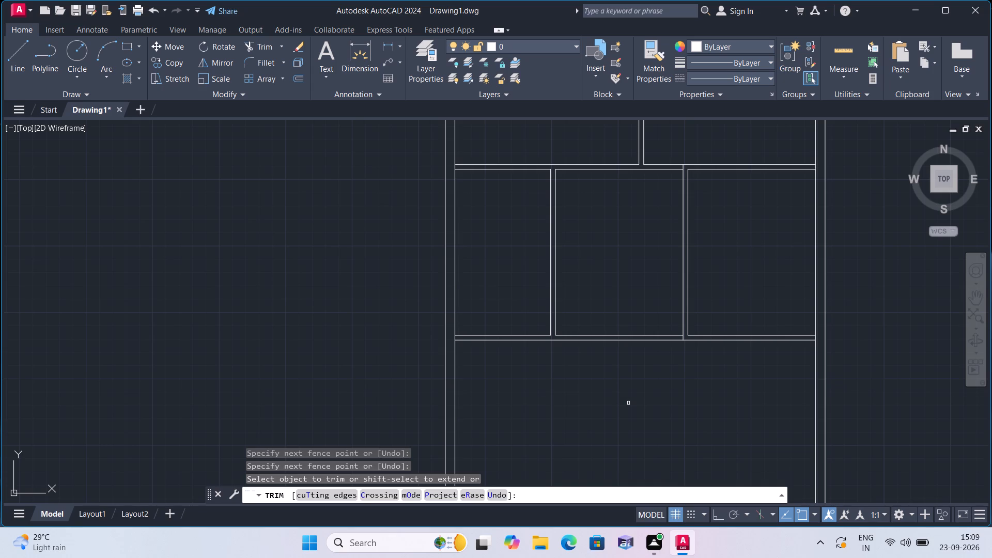
key("space")
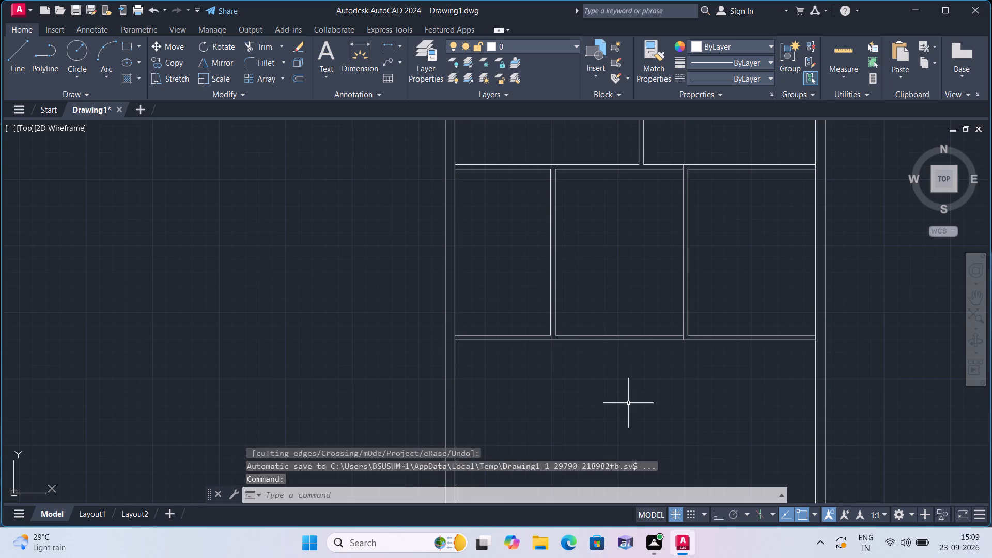
Offset the lower line of the third horizontal wall 9" downward.
type("offset")
key("space")
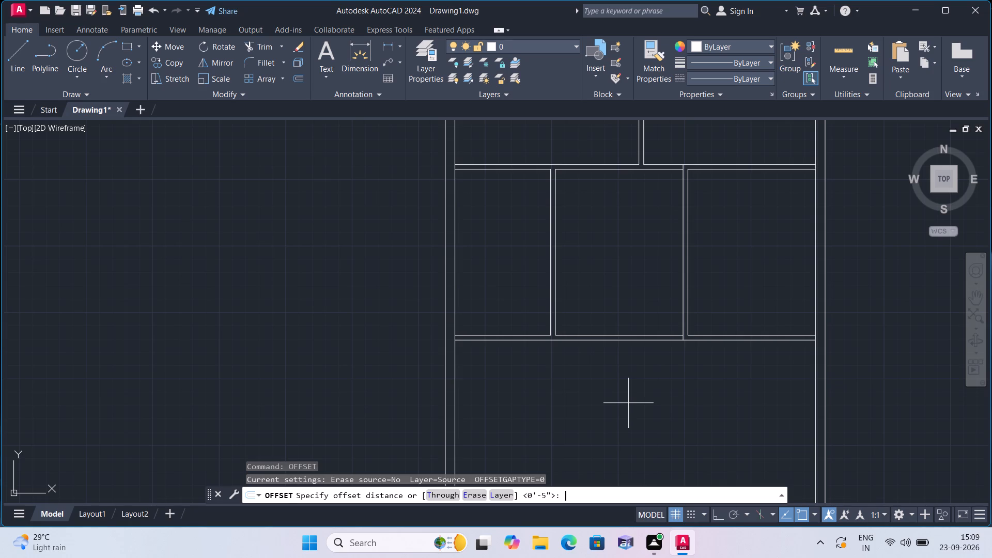
key("shift+quotedbl")
key("BackSpace")
type("9\"")
key("space")
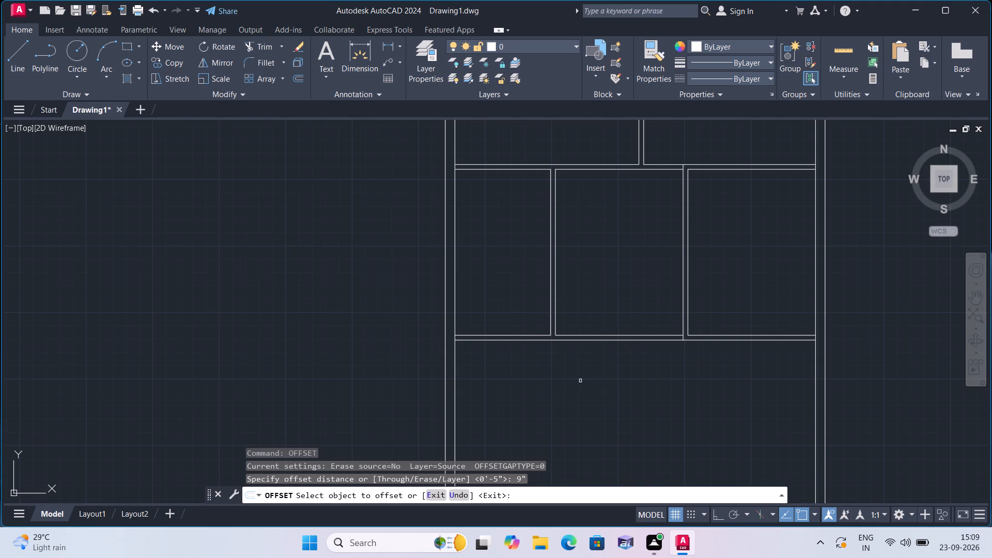
left_click(524, 340)
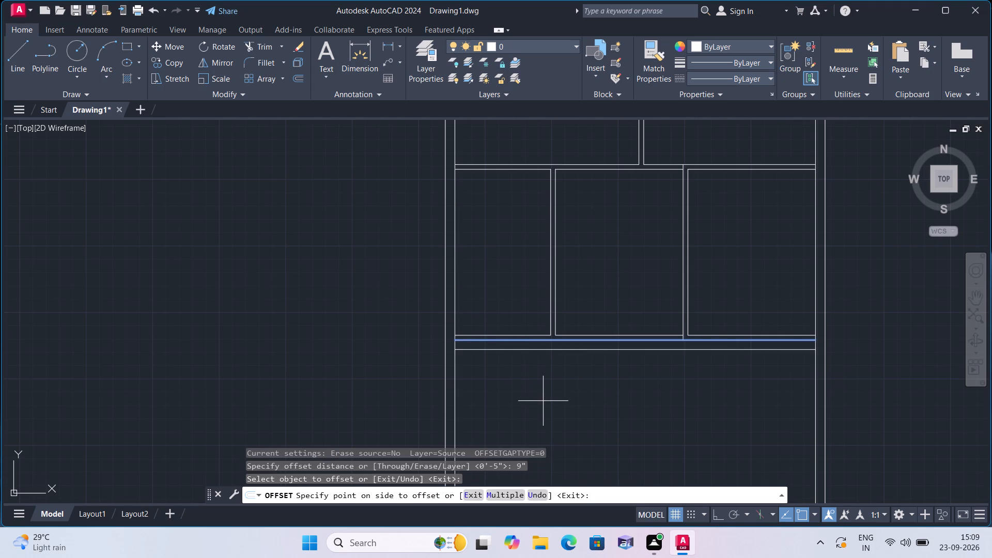
left_click(543, 401)
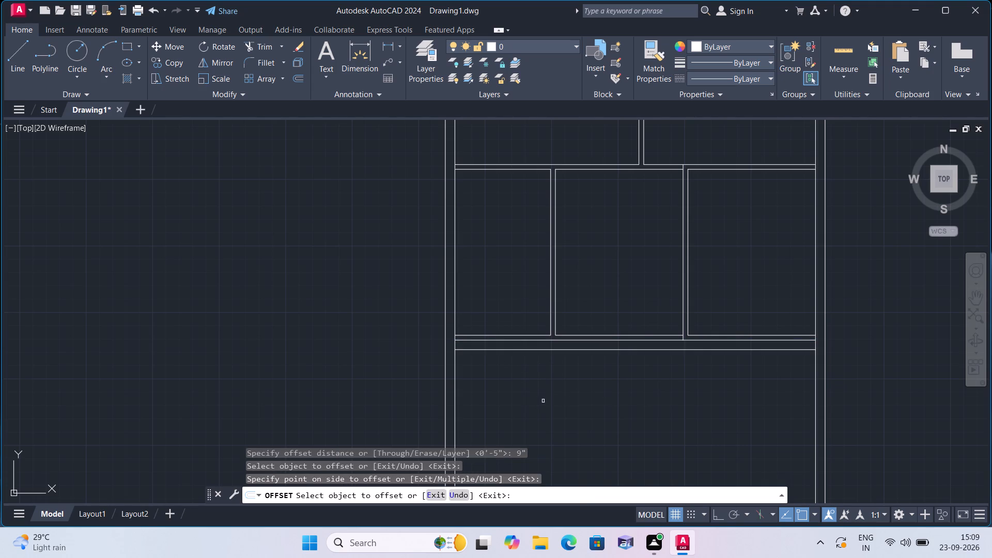
key("space")
Offset the lowest horizontal line 6'6" downward to set the depth of the fourth row.
key("space")
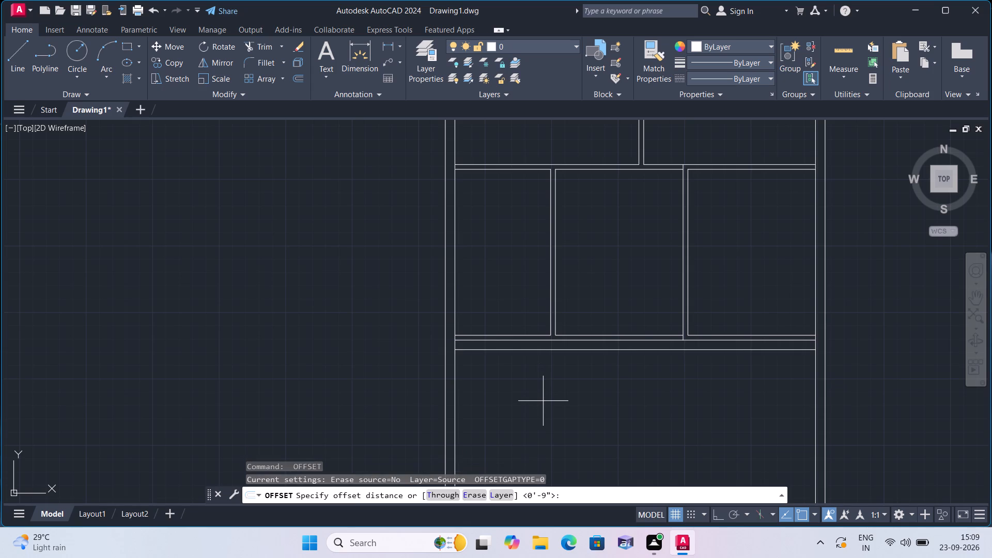
type("6'6\"")
key("space")
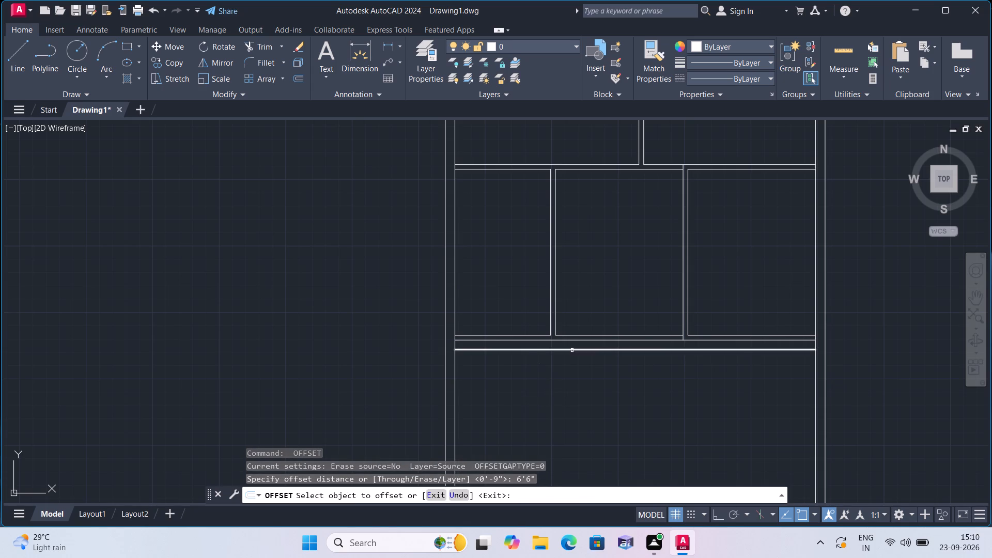
left_click(572, 350)
left_click(565, 404)
key("space")
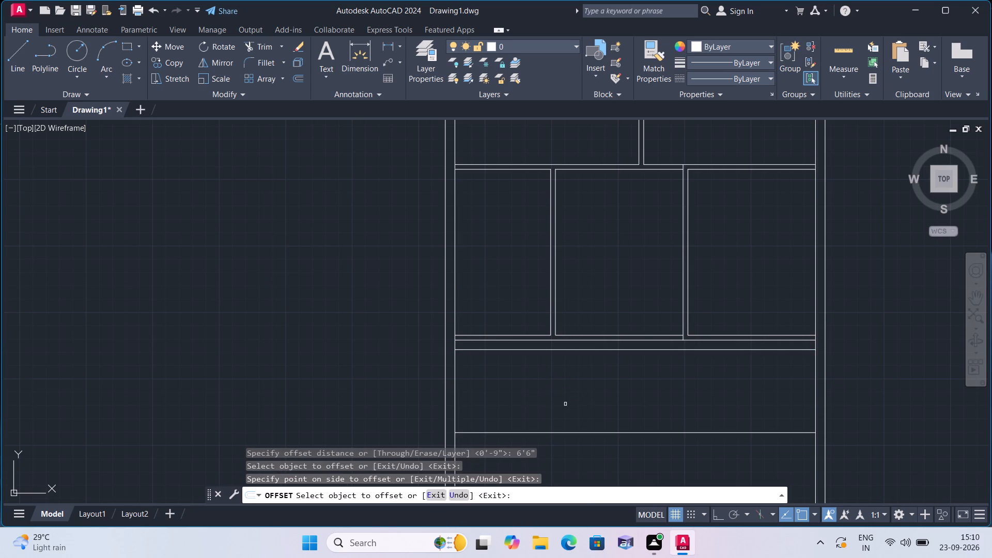
Offset the fourth row's bottom line 9" downward to form the next horizontal wall.
key("space")
type("9\"")
key("space")
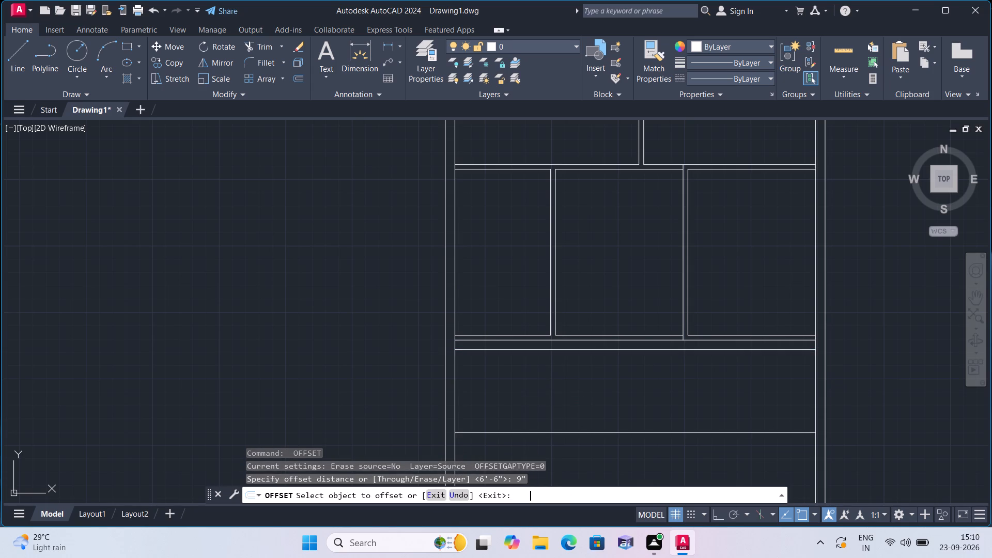
left_click(571, 433)
left_click(574, 458)
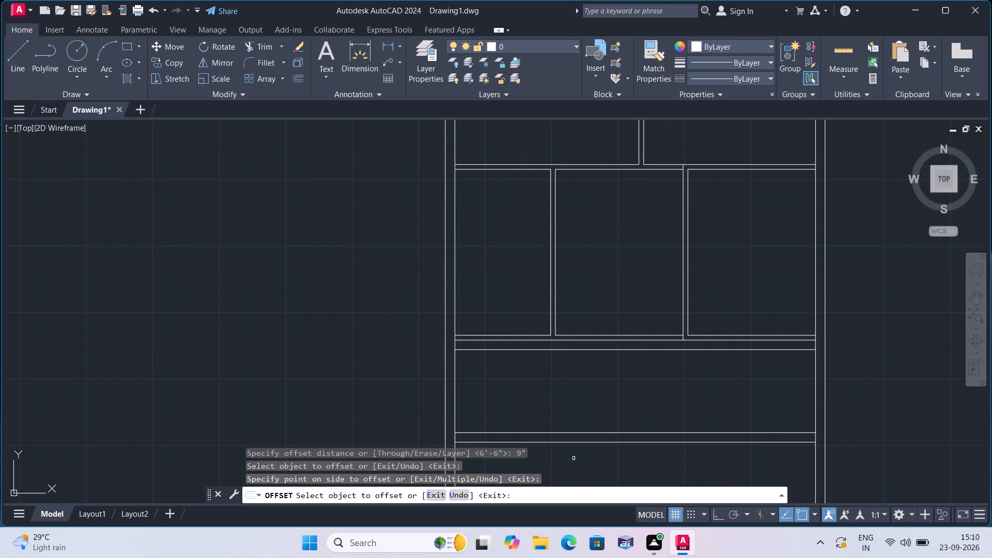
key("space")
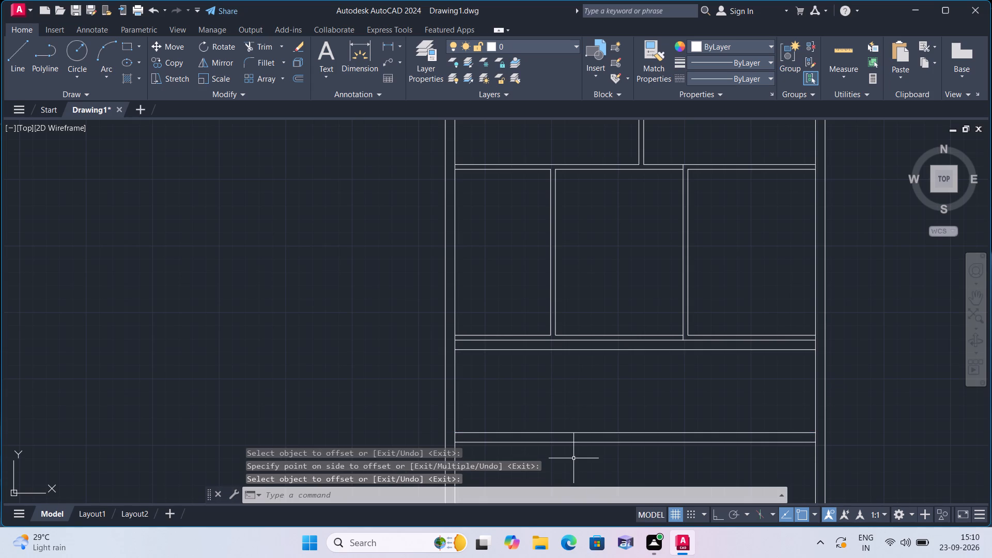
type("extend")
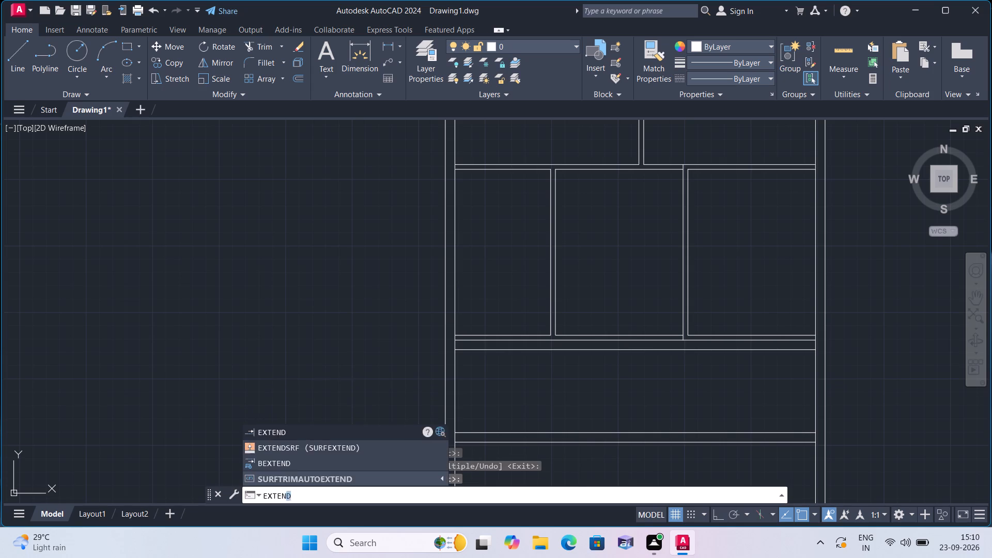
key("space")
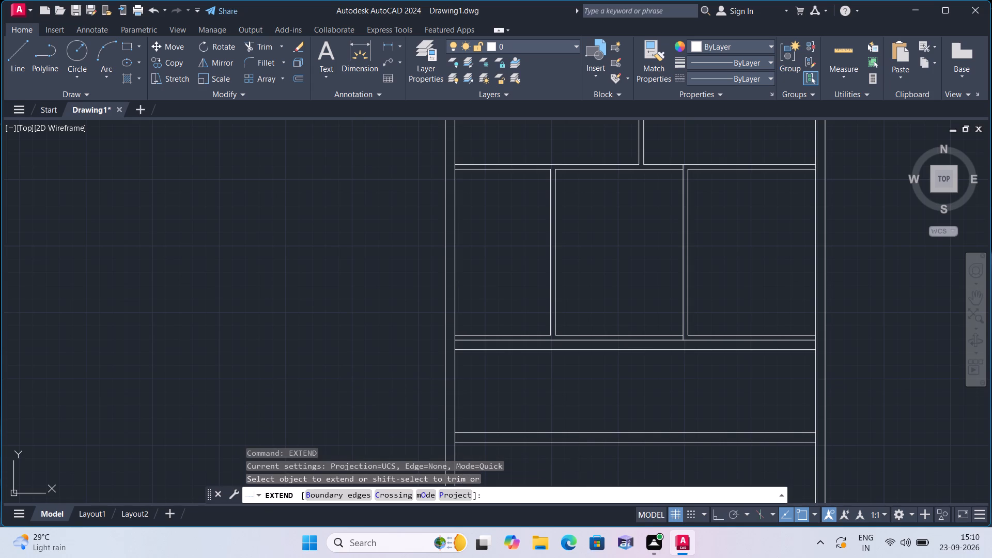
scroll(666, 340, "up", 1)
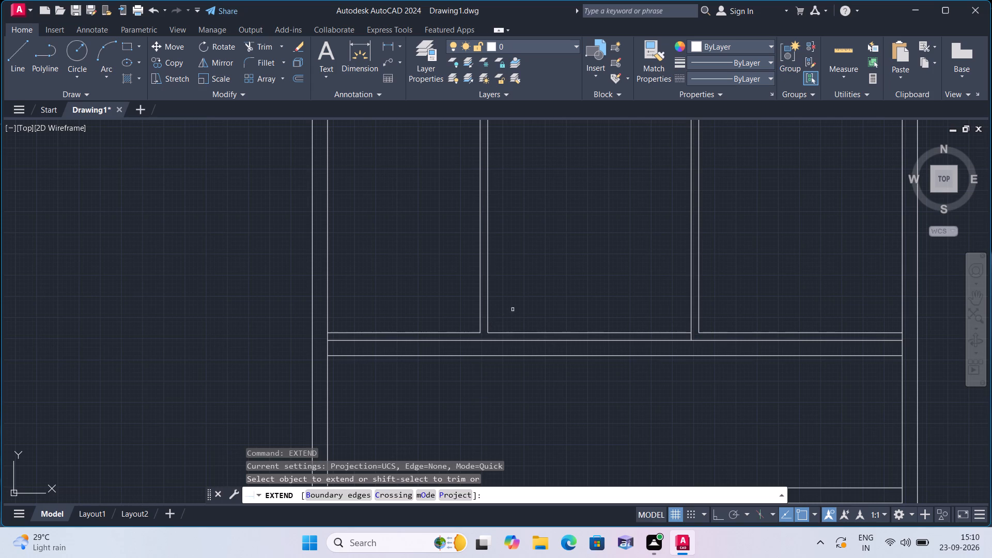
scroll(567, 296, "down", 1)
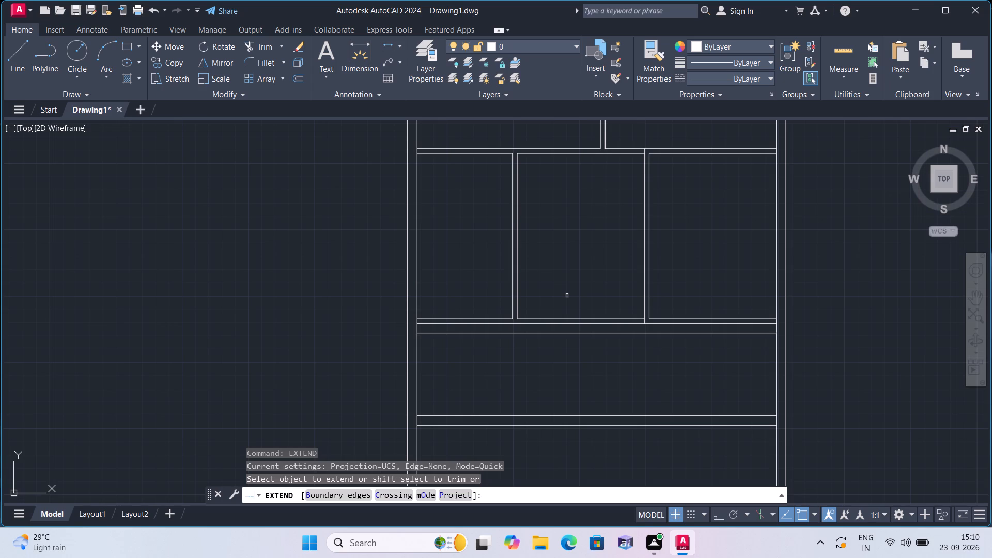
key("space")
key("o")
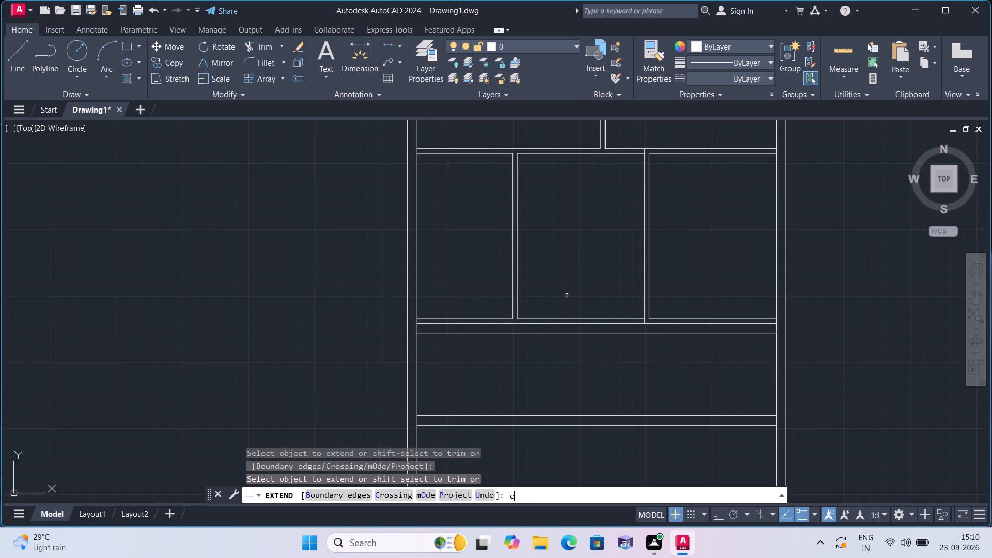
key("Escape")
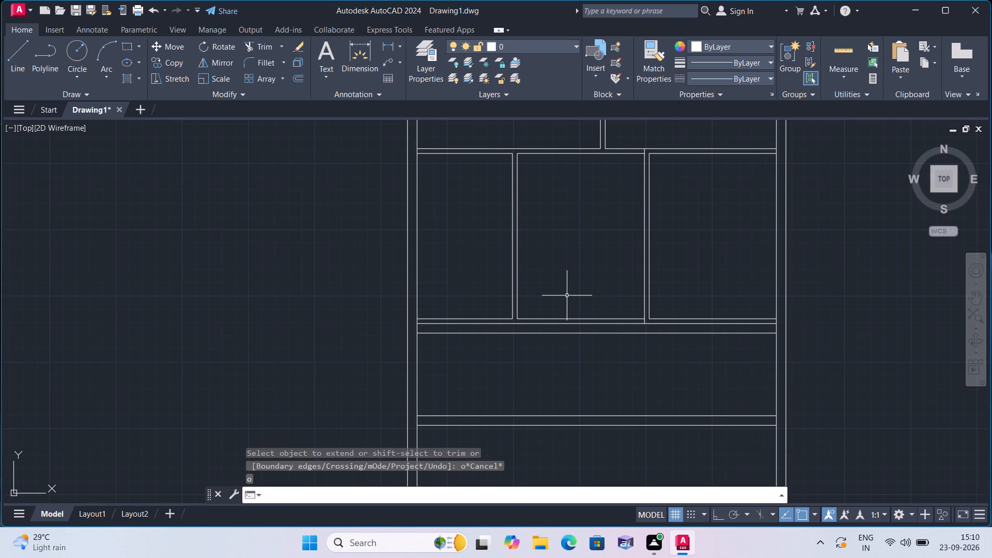
Offset the inner face of the right outer wall 15'2" to the left, into the plan.
type("offset")
key("space")
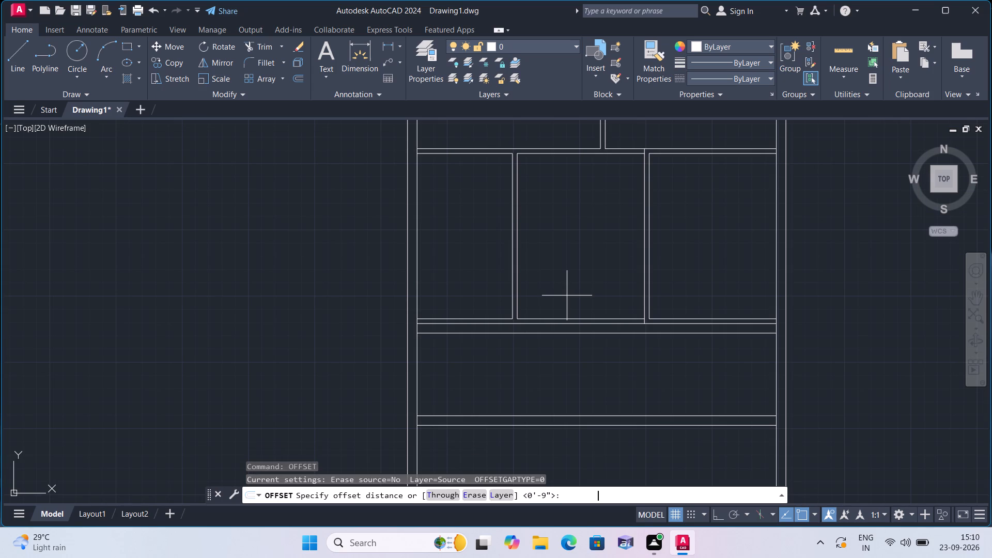
type("15'2\"")
key("space")
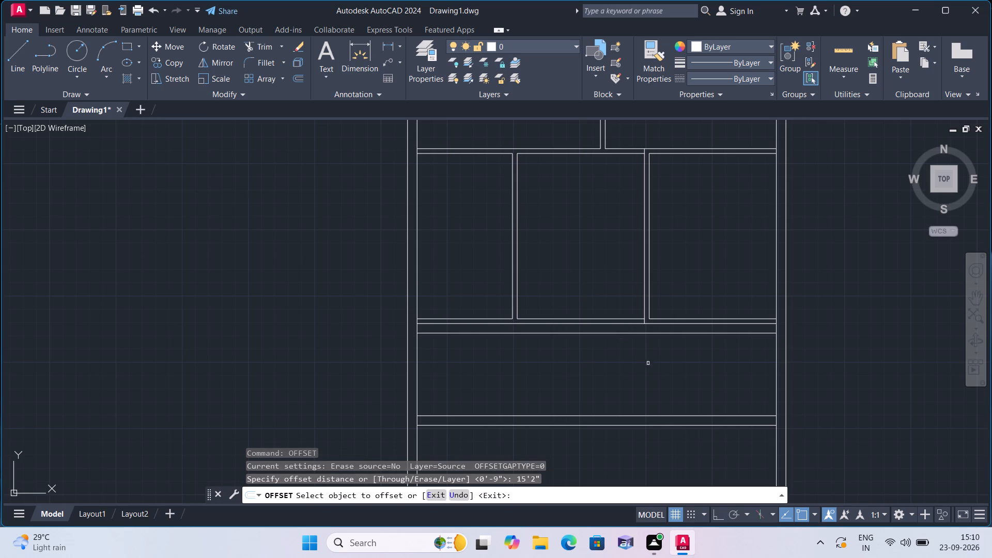
left_click(777, 397)
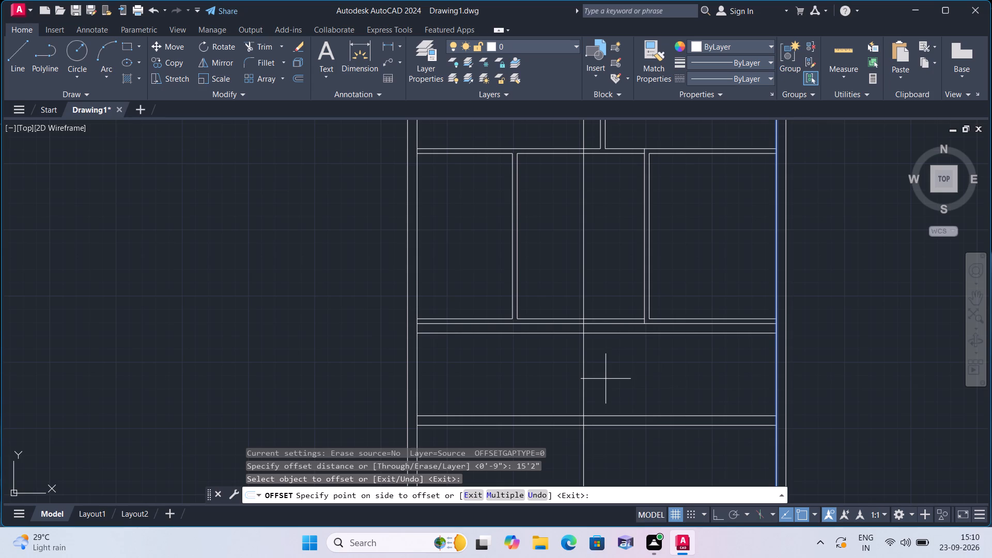
left_click(606, 379)
key("space")
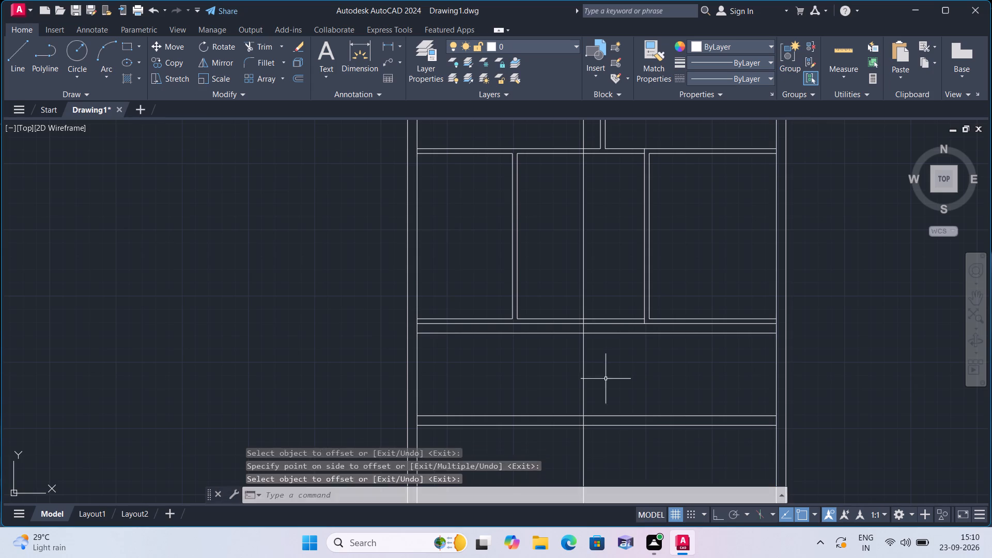
Offset the new full-height vertical line 9" to the left to form the fourth-row partition wall.
key("space")
type("9\"")
key("space")
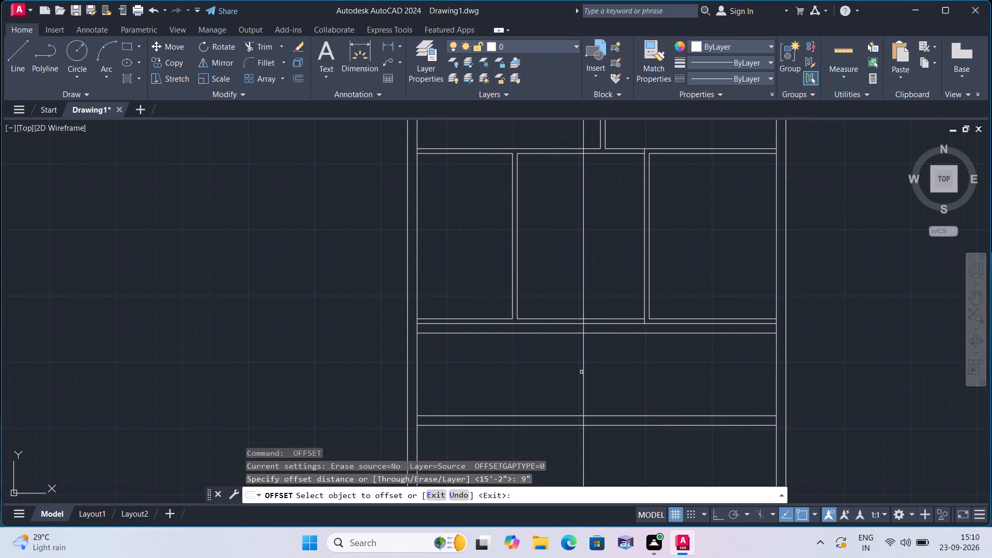
left_click(584, 374)
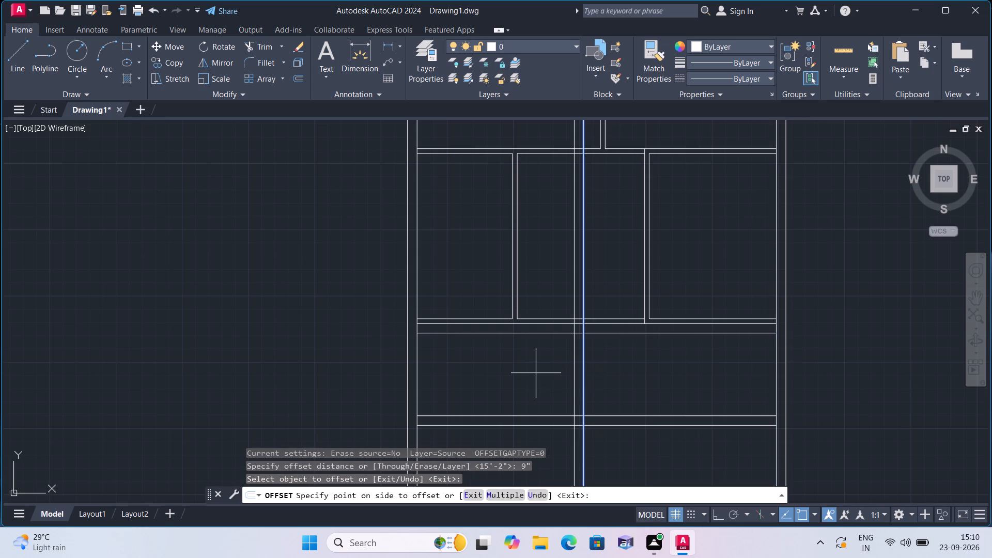
left_click(534, 375)
key("space")
Trim the new partition's two vertical lines below the fourth row's bottom wall.
type("trim")
key("space")
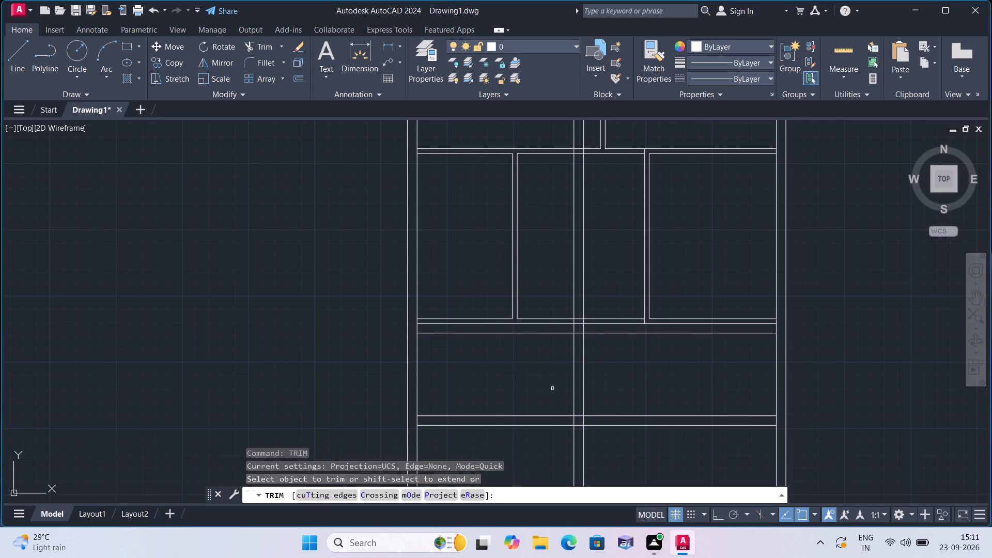
scroll(590, 420, "down", 1)
left_click(609, 463)
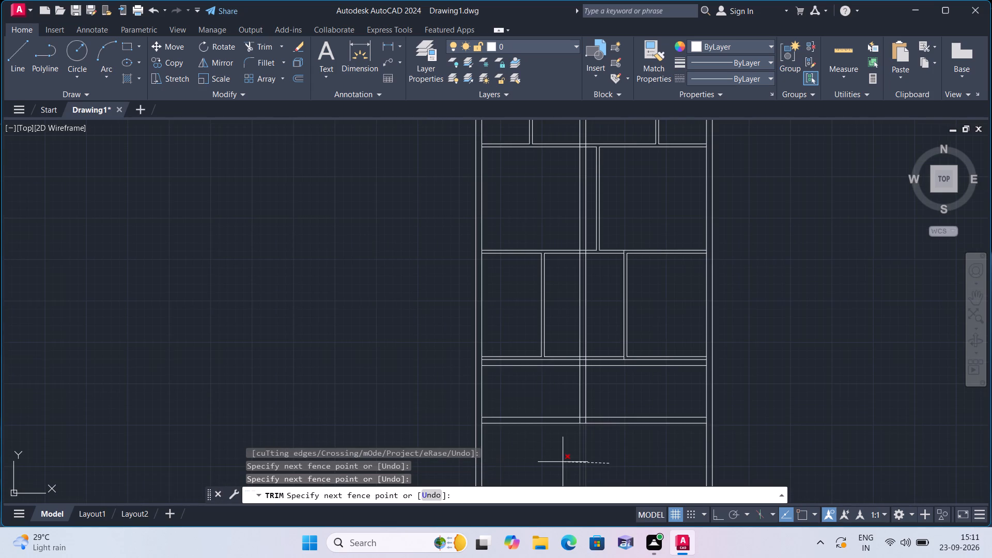
left_click(530, 457)
Trim the partition's two vertical lines out of the middle room in the third row.
scroll(583, 346, "up", 1)
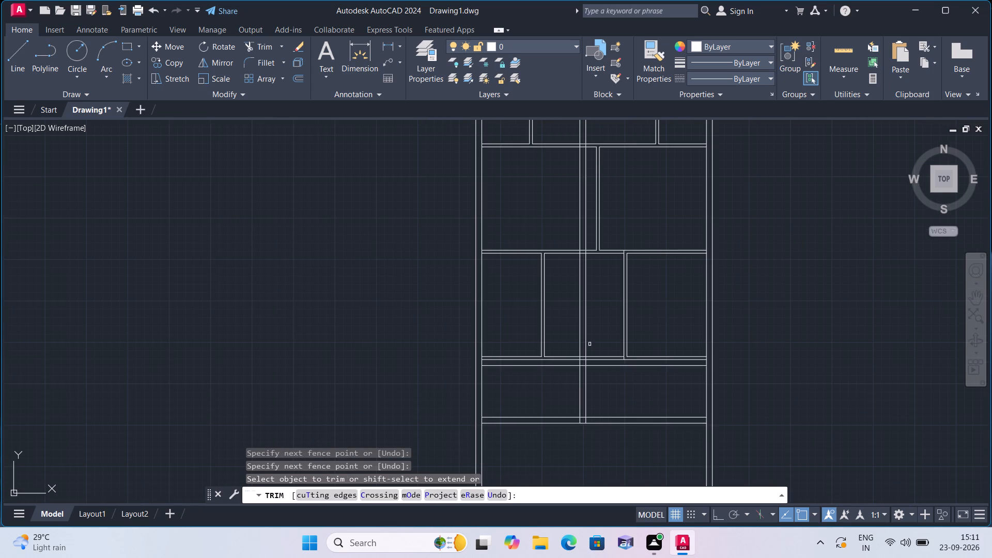
scroll(583, 346, "up", 4)
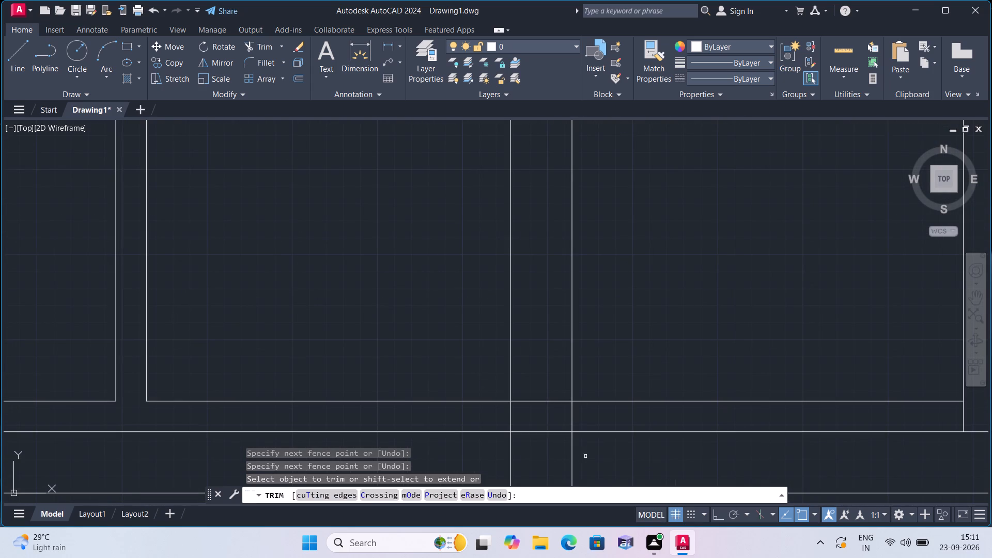
middle_click_drag(585, 454, 617, 373)
scroll(607, 393, "down", 2)
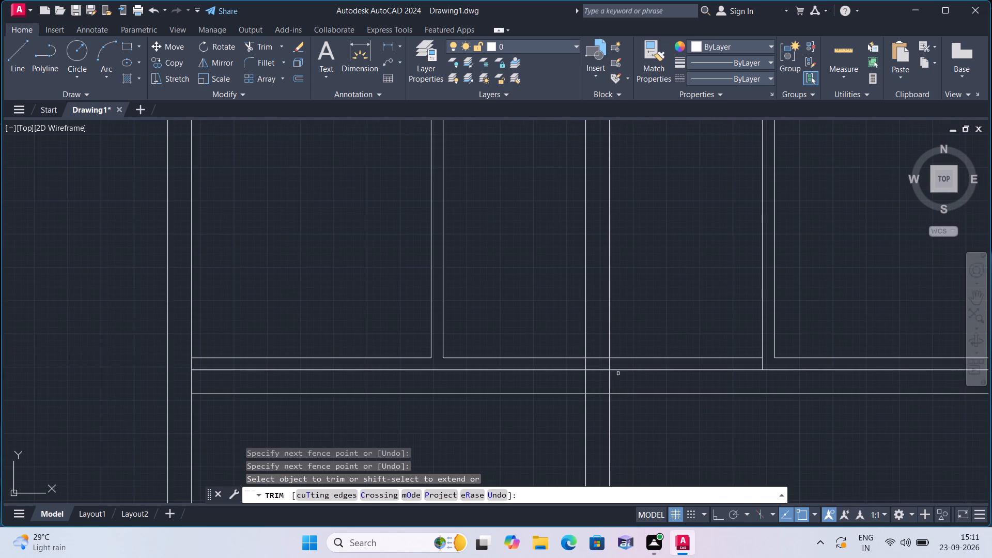
scroll(618, 374, "down", 2)
left_click(619, 359)
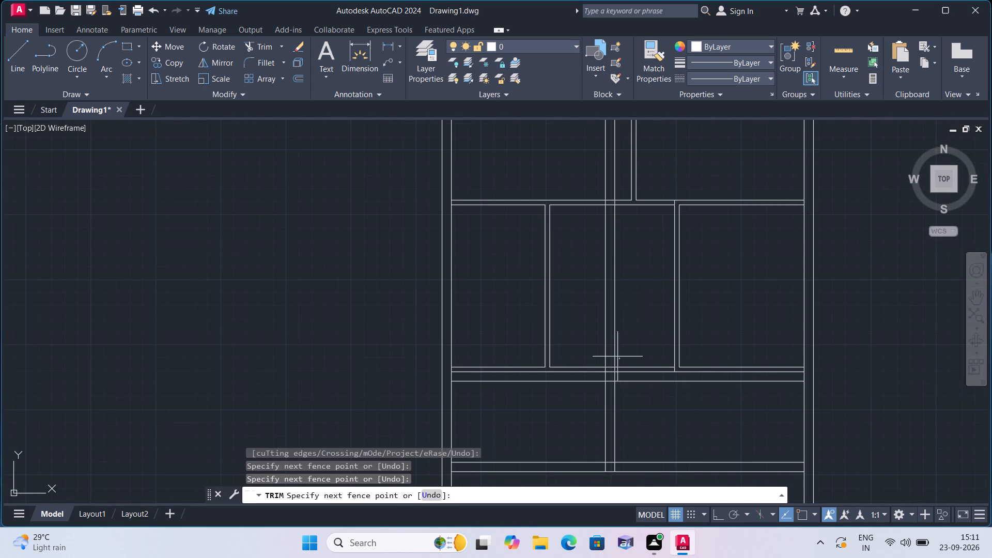
left_click(590, 337)
middle_click_drag(593, 321, 609, 373)
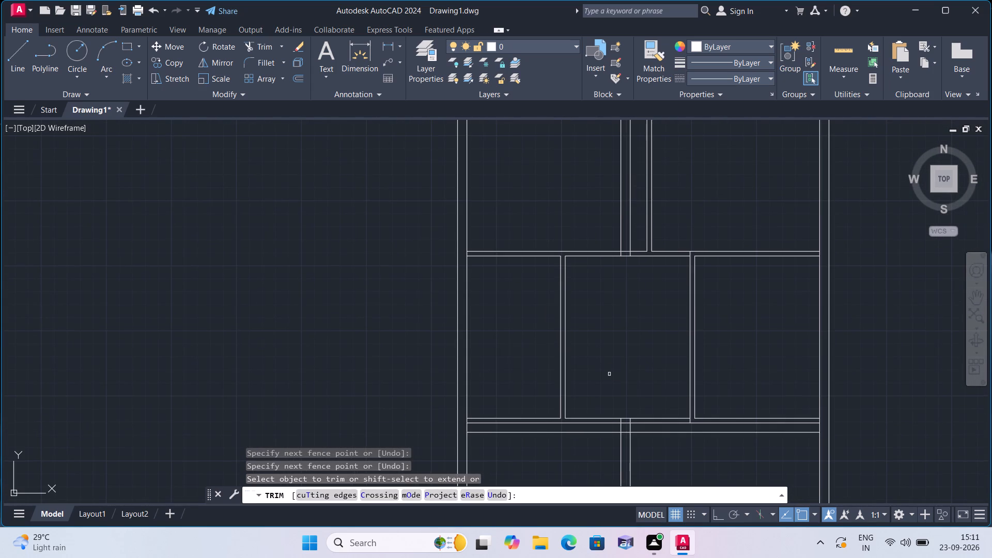
key("space")
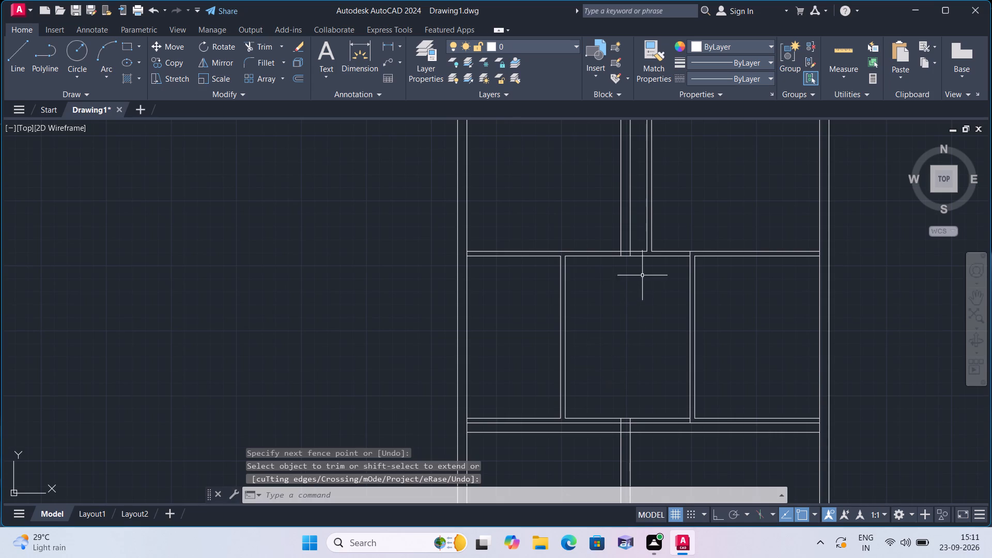
Erase the two leftover partition line pieces running through the rows above the third row.
left_click(636, 237)
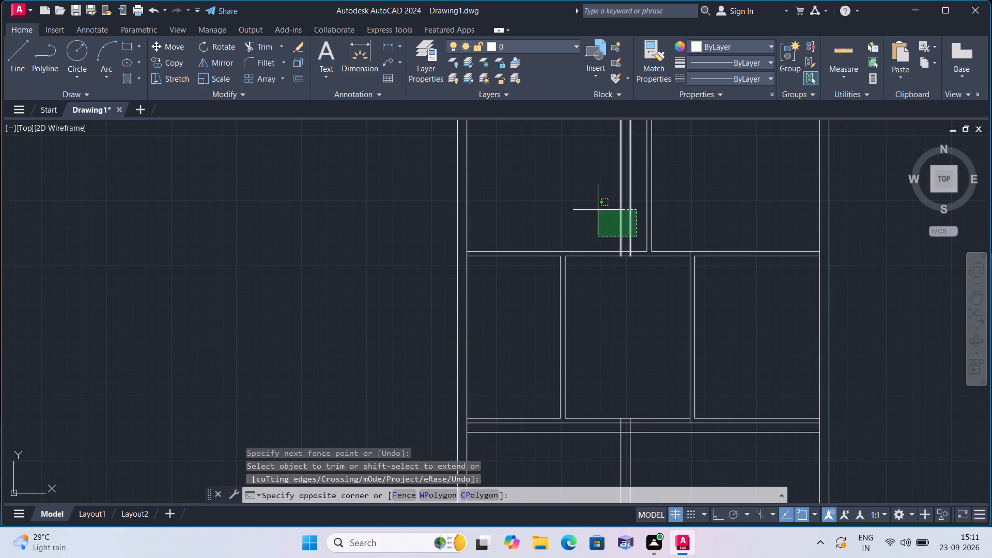
left_click(586, 203)
key("Delete")
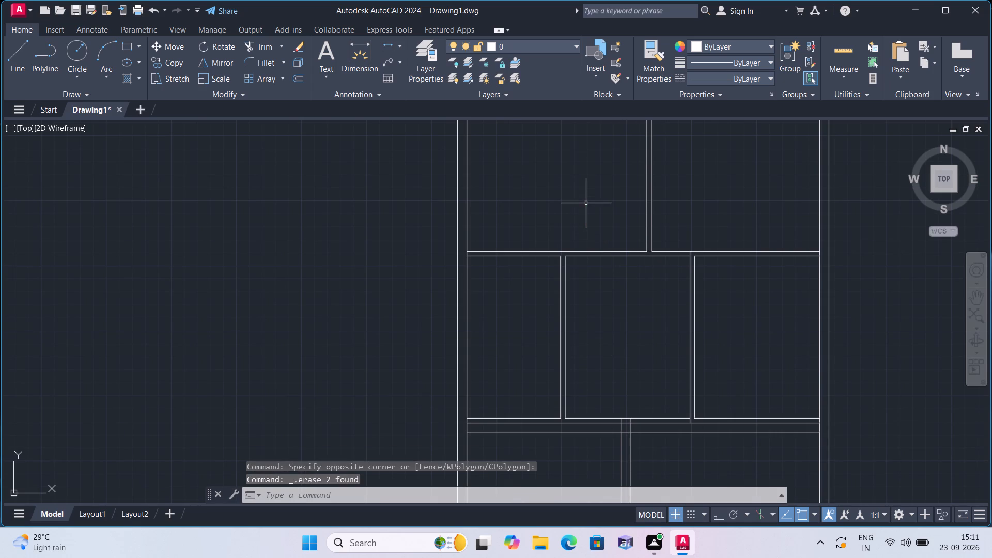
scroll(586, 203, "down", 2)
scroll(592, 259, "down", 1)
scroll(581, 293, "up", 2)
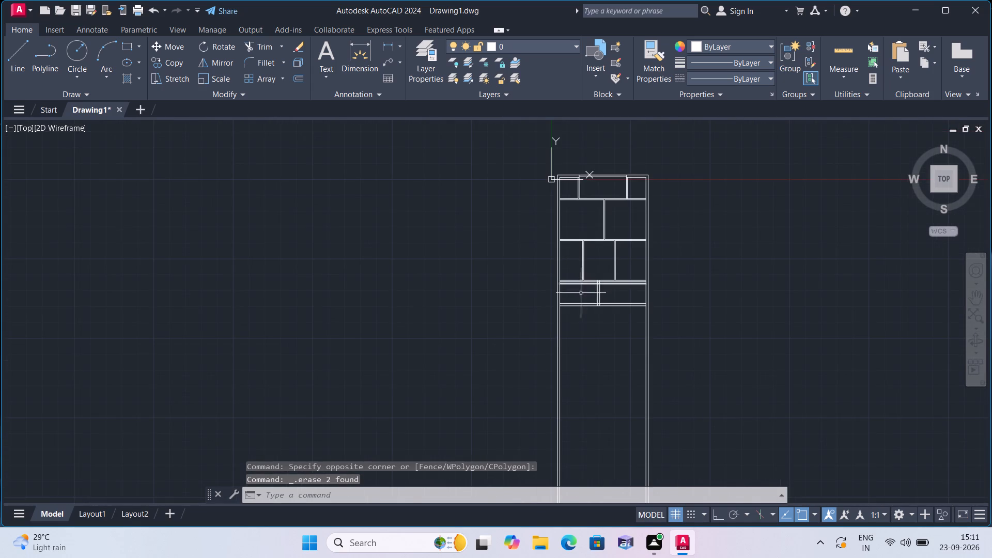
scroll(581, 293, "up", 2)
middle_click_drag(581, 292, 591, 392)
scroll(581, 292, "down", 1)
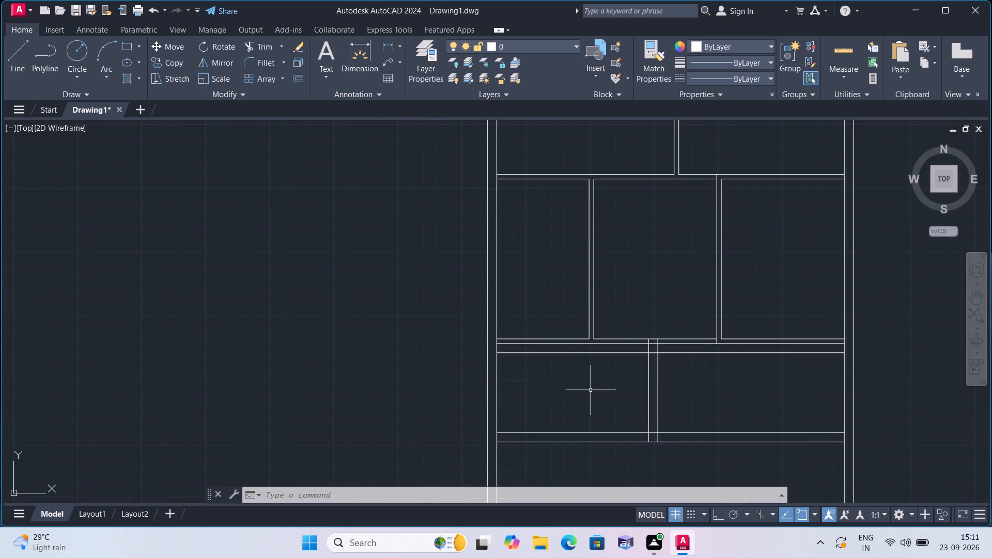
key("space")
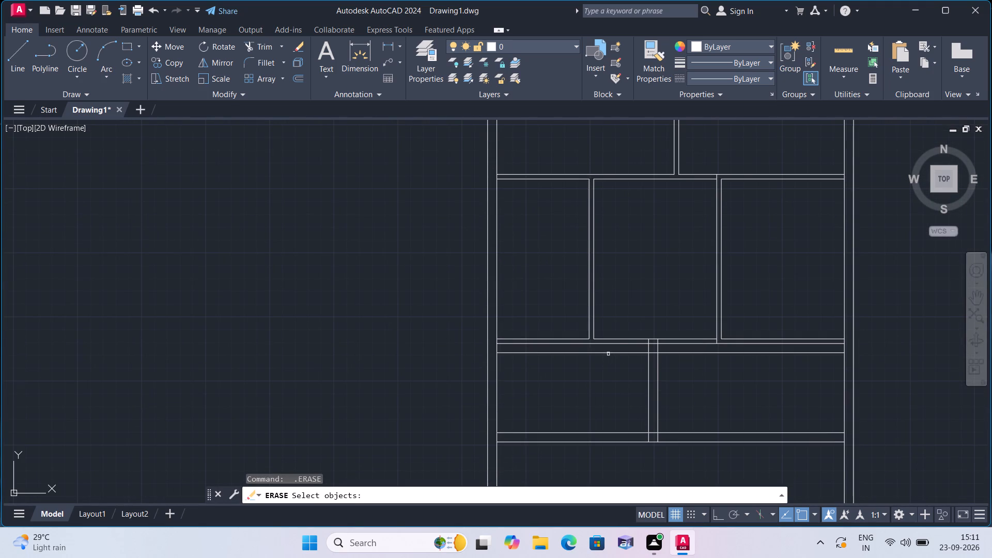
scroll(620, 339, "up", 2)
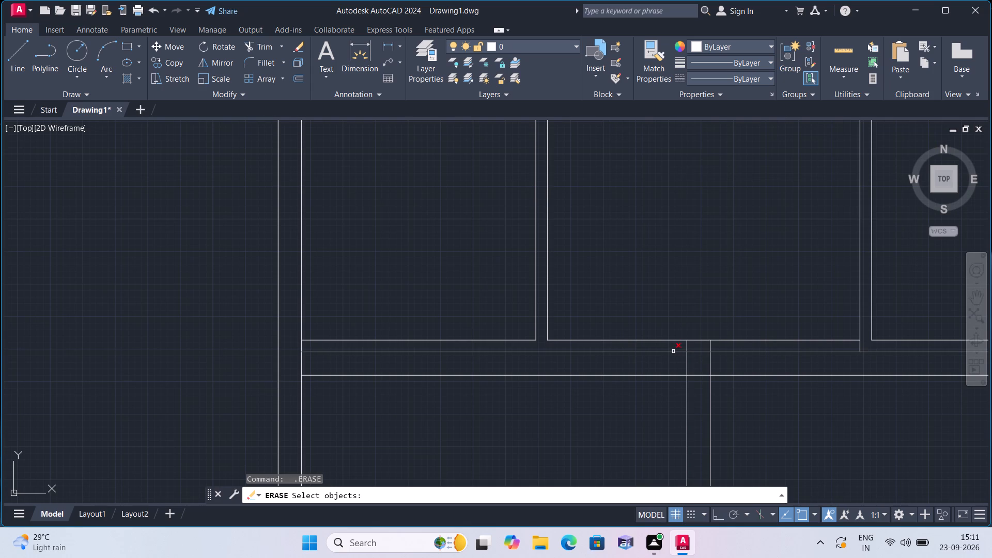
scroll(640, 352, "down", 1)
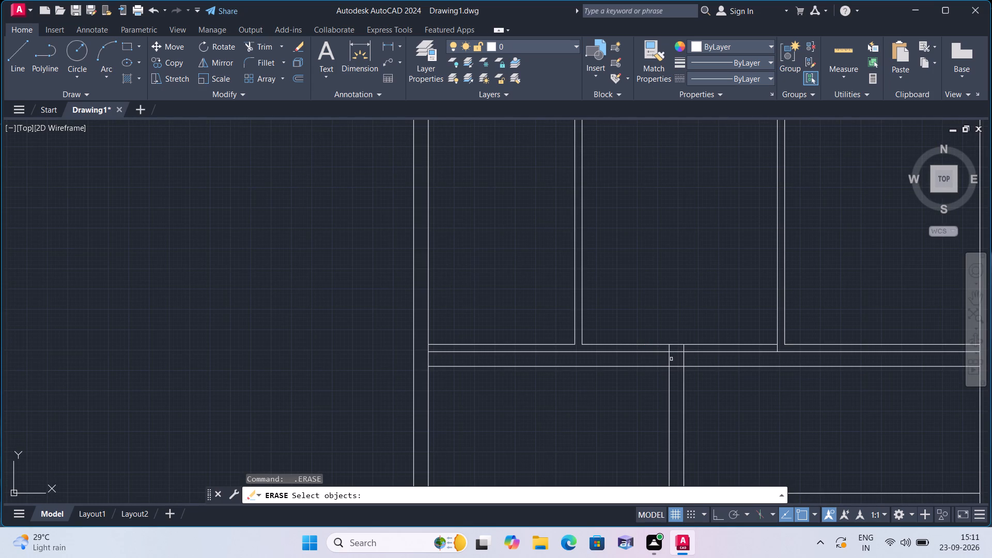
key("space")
Trim the extra middle horizontal line above the left fourth-row room, and both horizontal lines crossing the top of the partition.
type("trim")
key("space")
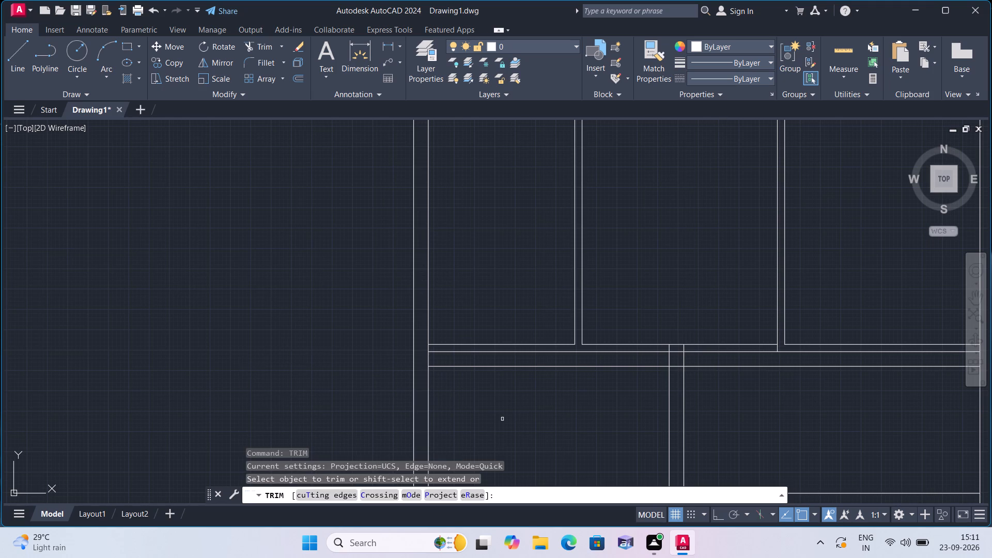
left_click(549, 355)
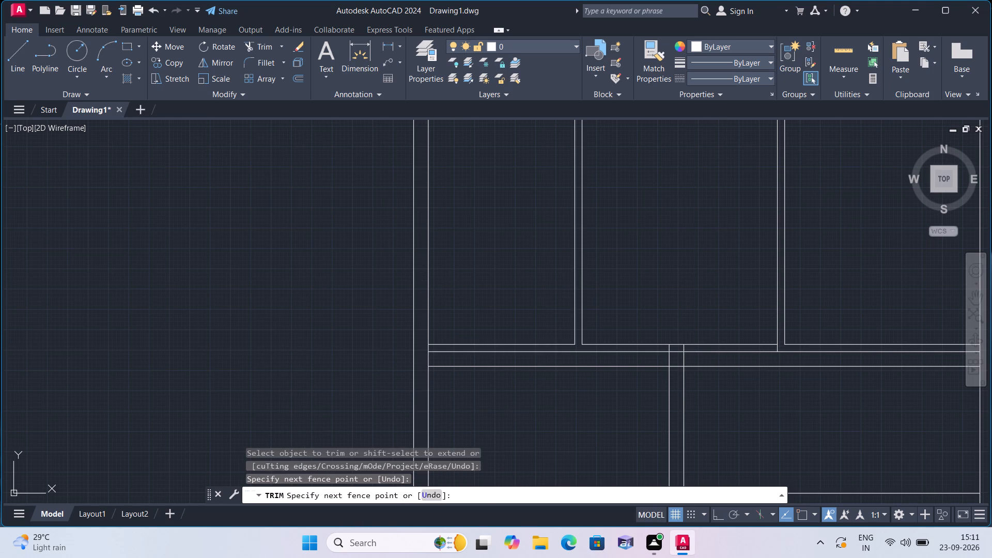
left_click(569, 351)
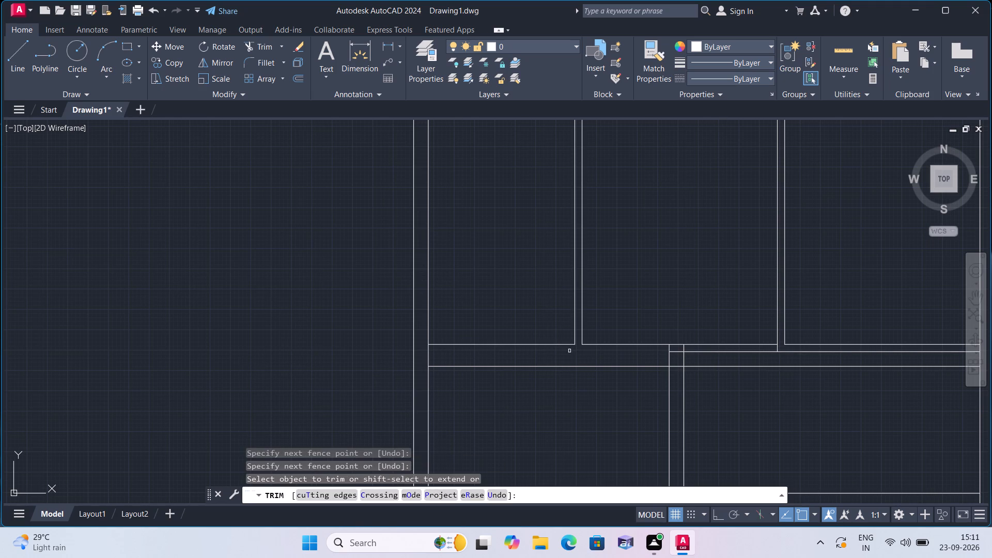
scroll(636, 355, "up", 1)
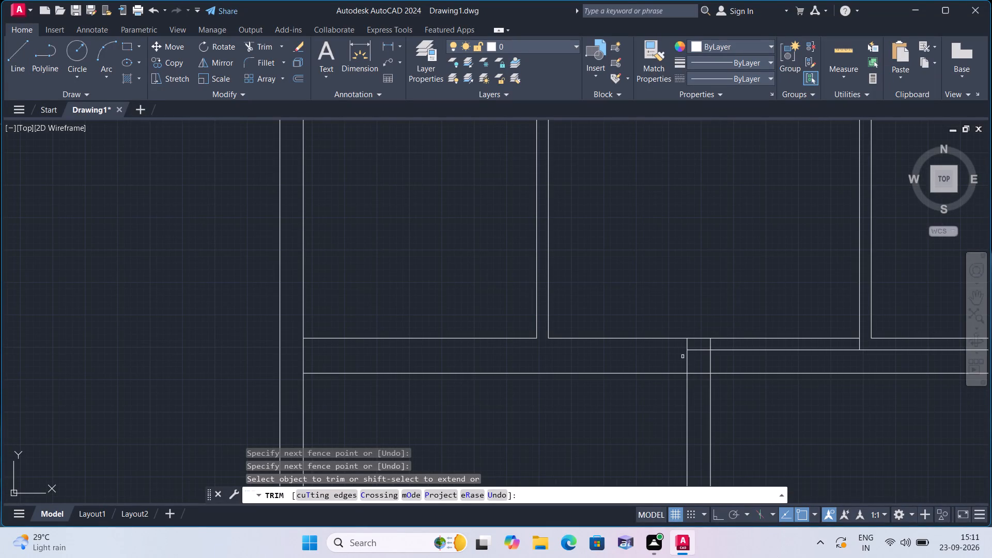
left_click(698, 350)
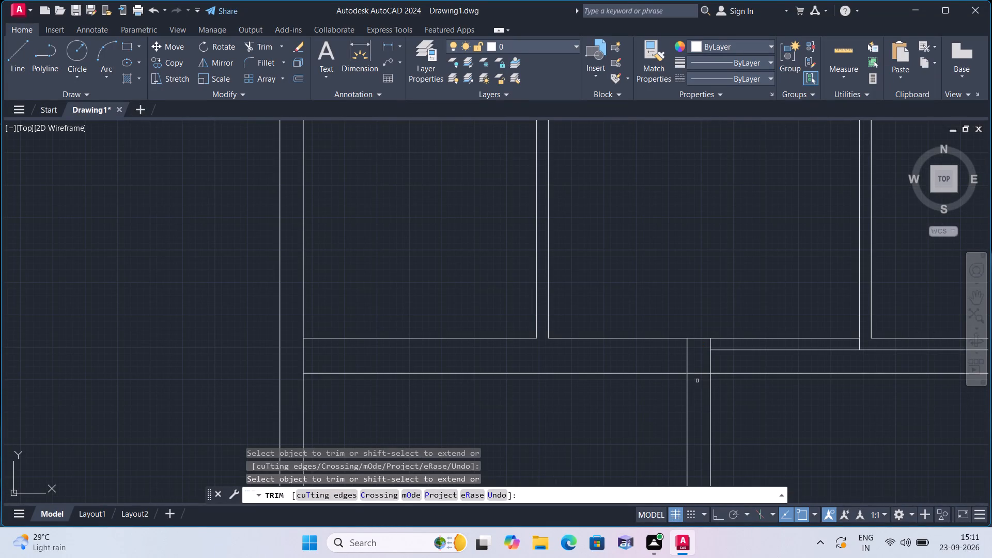
left_click(697, 381)
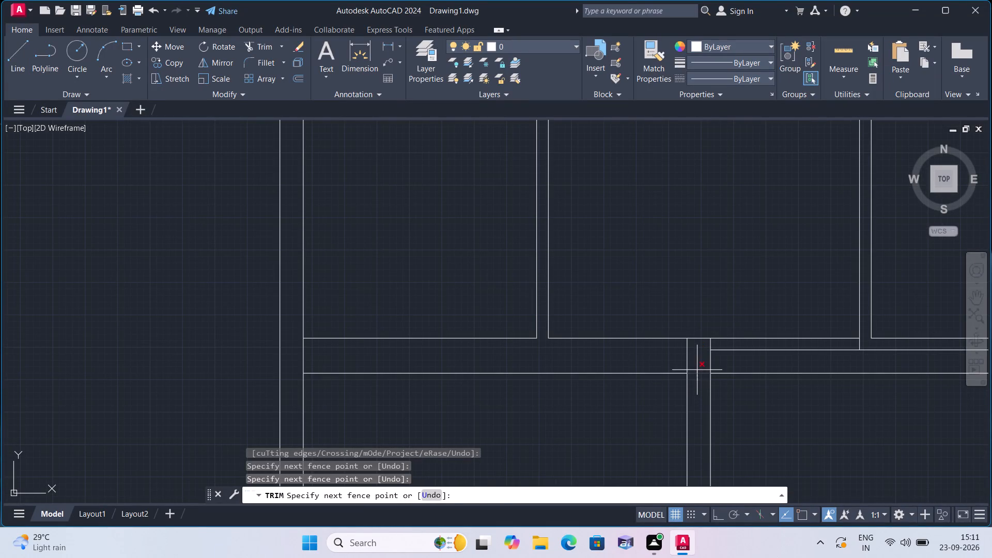
left_click(697, 369)
Trim the horizontal lines between the partition and the right third-row room, plus the fourth row's top line across to the outer wall.
scroll(697, 369, "down", 1)
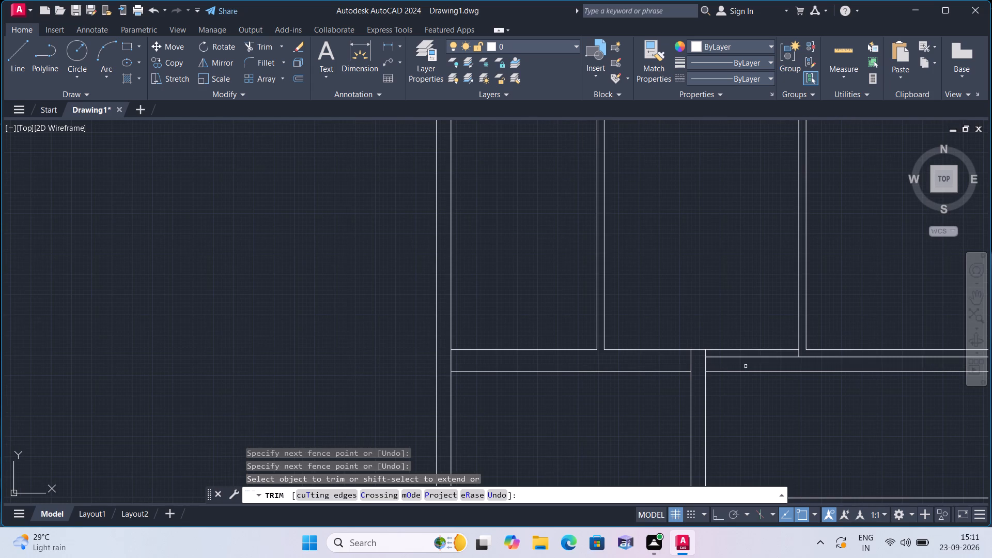
left_click(746, 365)
left_click(742, 323)
left_click(745, 371)
scroll(745, 371, "down", 1)
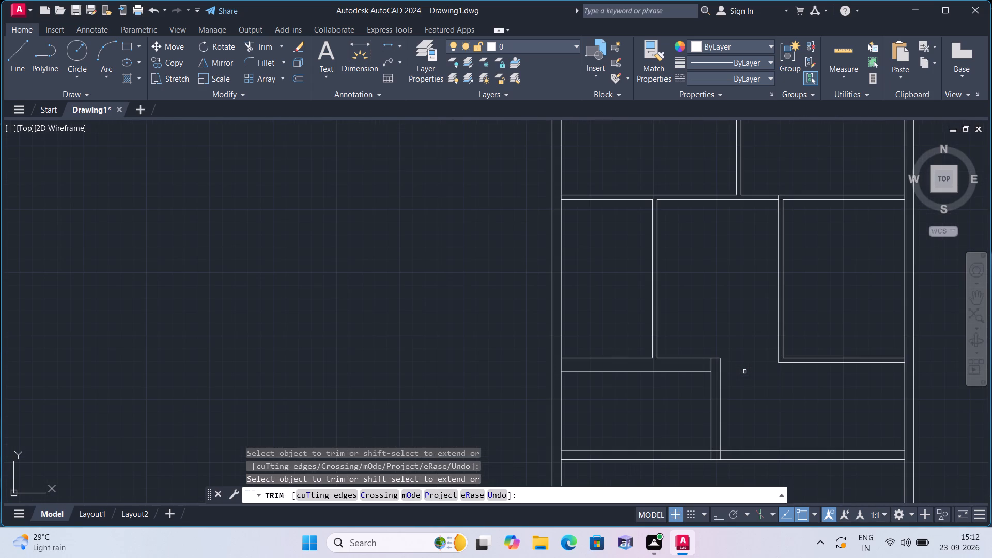
Trim the partition's left line inside the wall above the left fourth-row room to clean the upper corner.
middle_click_drag(736, 361, 733, 345)
scroll(714, 355, "up", 1)
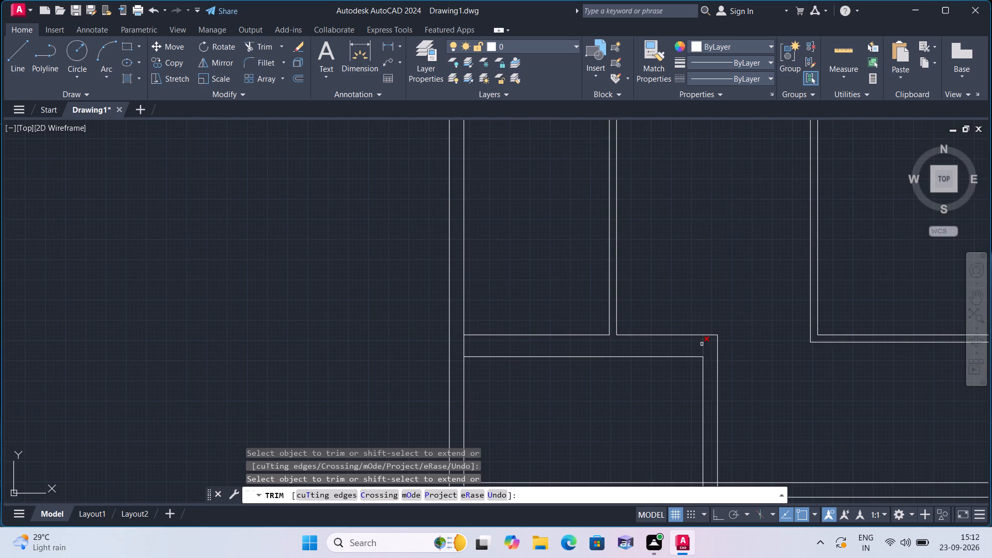
left_click(703, 342)
Trim the overlapping lines where the partition meets the fourth row's bottom wall to clean the lower corner.
scroll(703, 342, "down", 1)
middle_click_drag(748, 382, 746, 312)
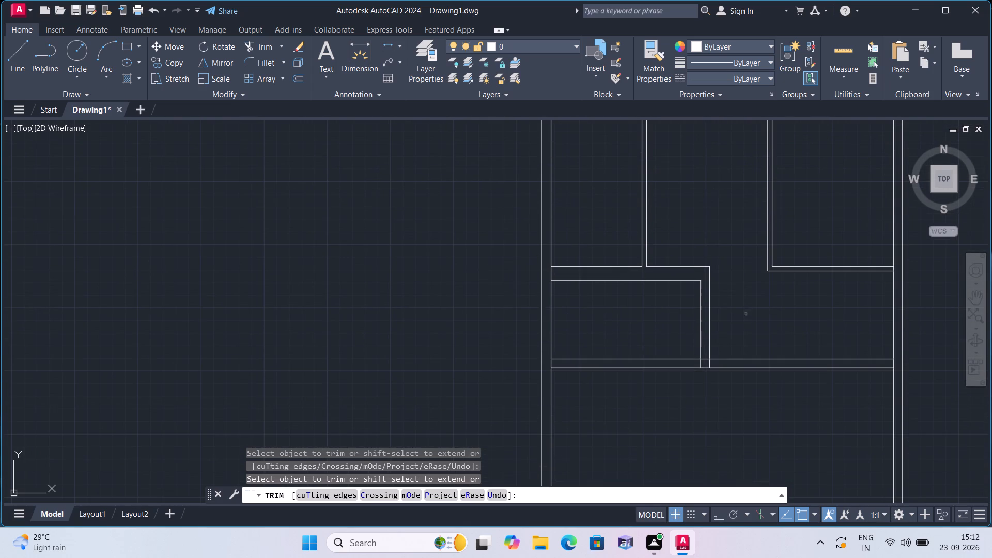
scroll(693, 359, "up", 1)
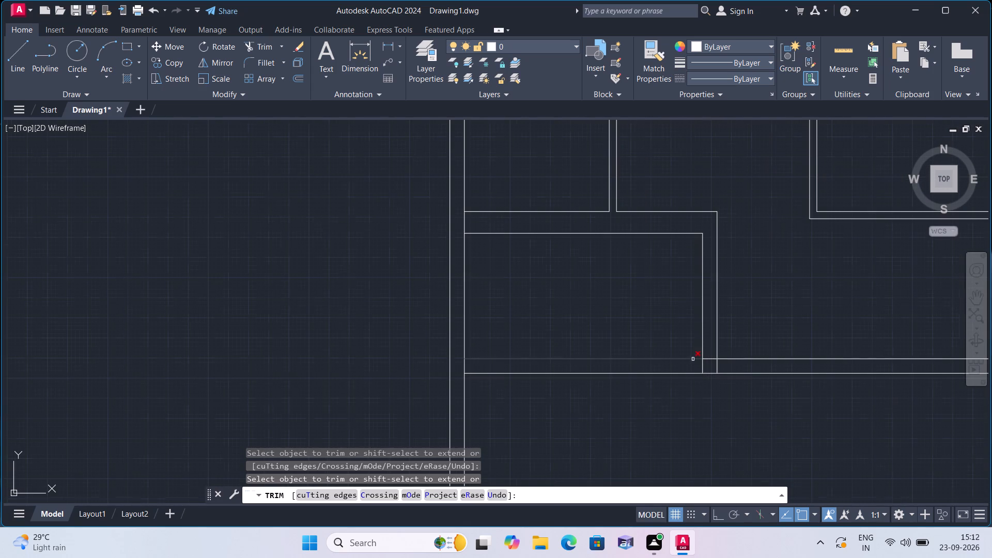
left_click(703, 365)
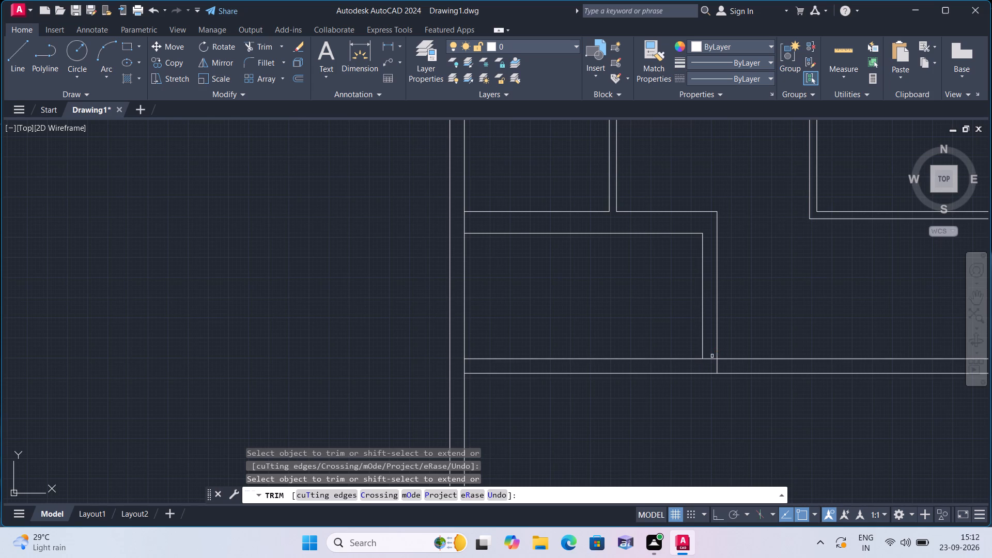
left_click(712, 357)
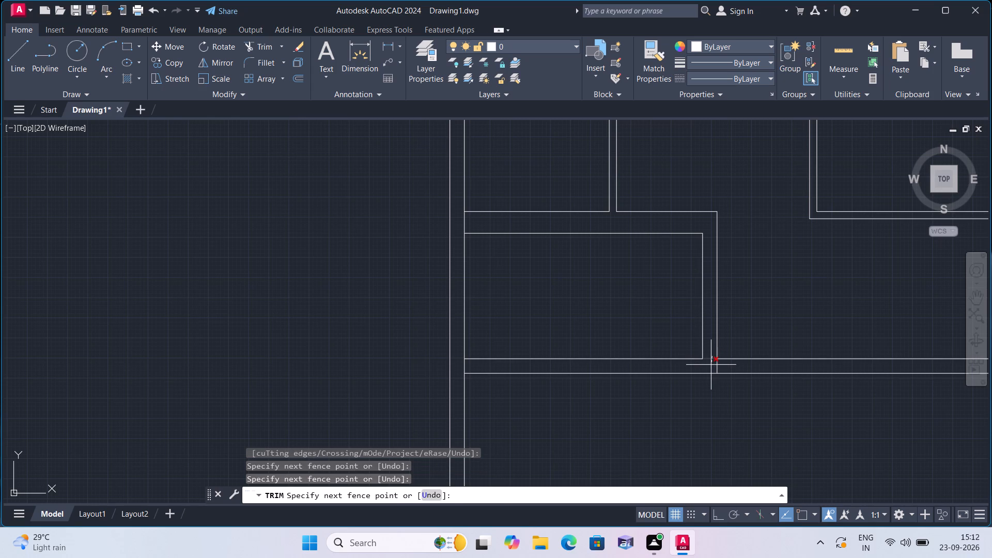
left_click(711, 365)
Trim both bottom wall lines of the fourth row between the partition and the right outer wall.
scroll(638, 359, "down", 2)
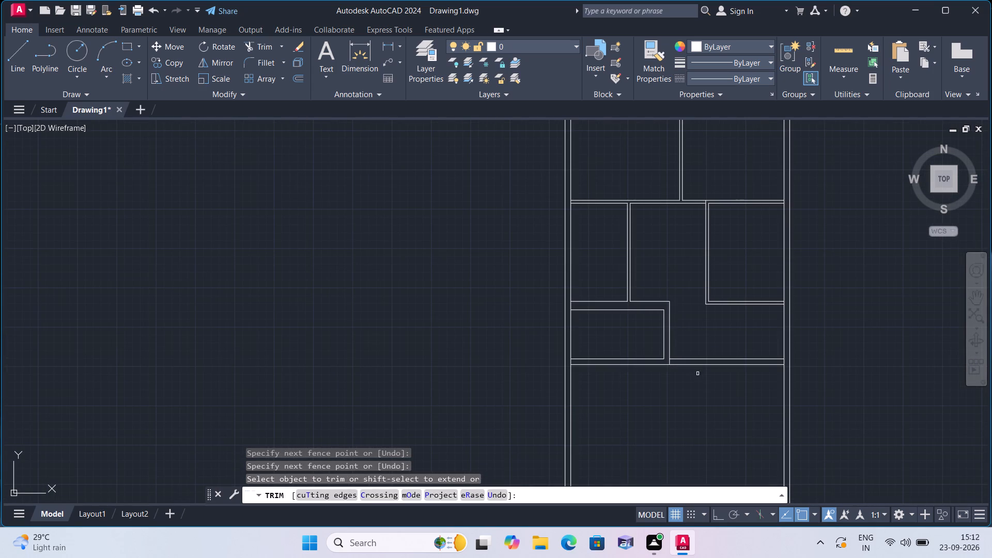
left_click(712, 384)
left_click(708, 337)
key("space")
Offset the bottom line of the right third-row room 4' downward.
type("offset")
key("space")
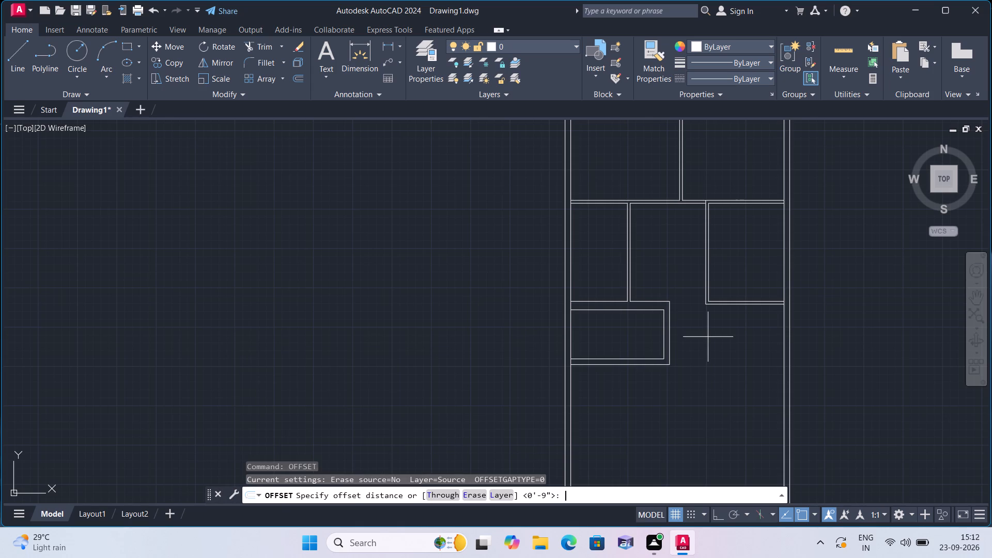
type("4'")
key("space")
scroll(729, 328, "up", 2)
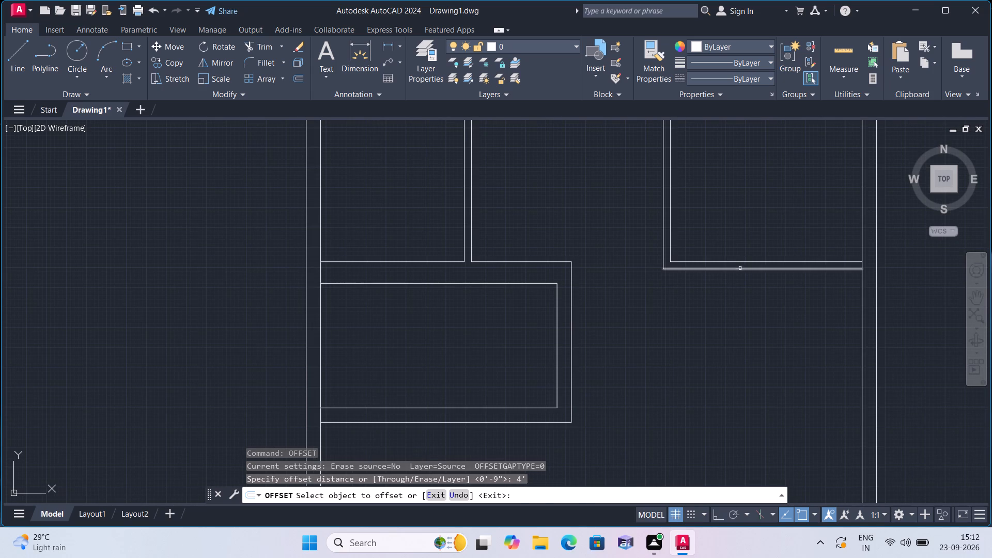
left_click(740, 268)
left_click(749, 317)
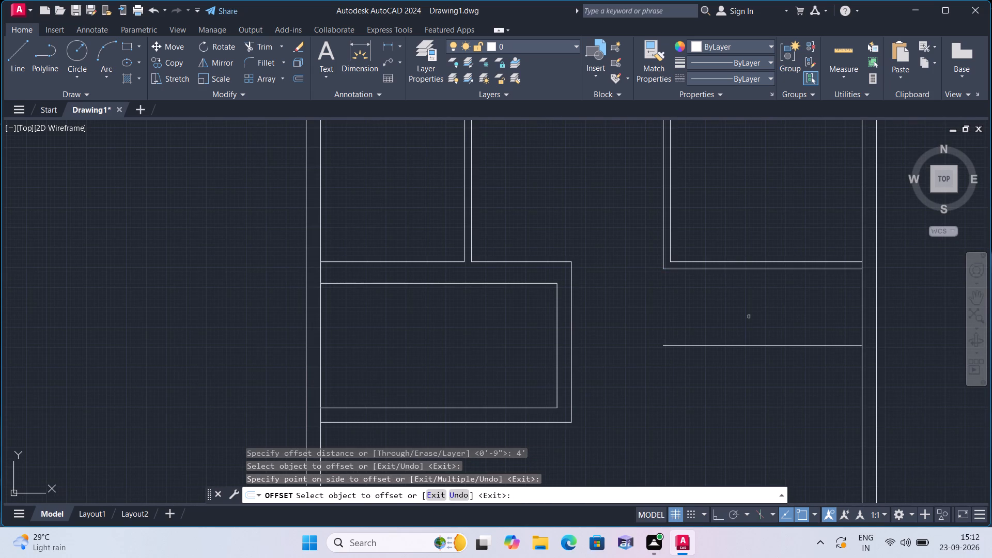
key("space")
Offset the new line below the right third-row room 4.5" downward to form a thin wall.
key("space")
type("4.5\"")
key("space")
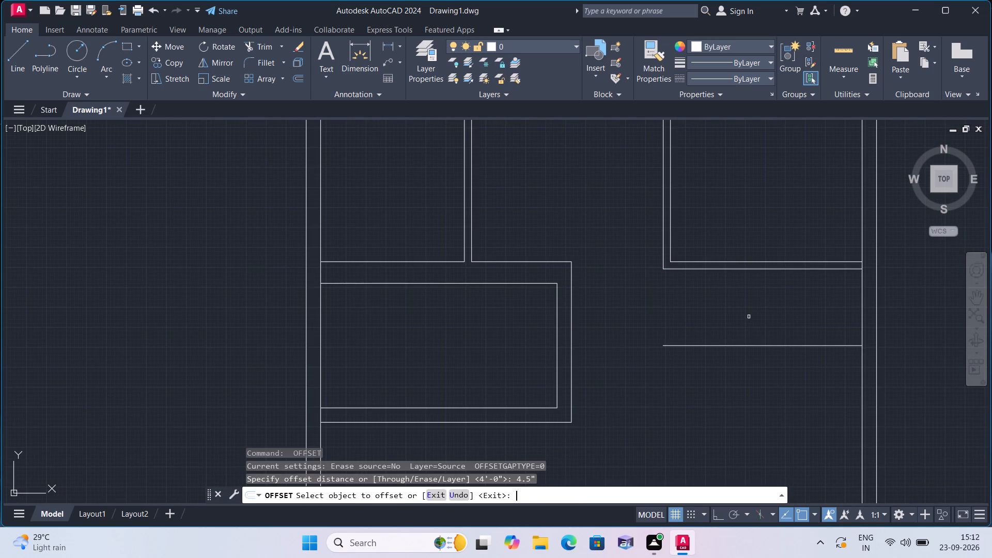
left_click(764, 344)
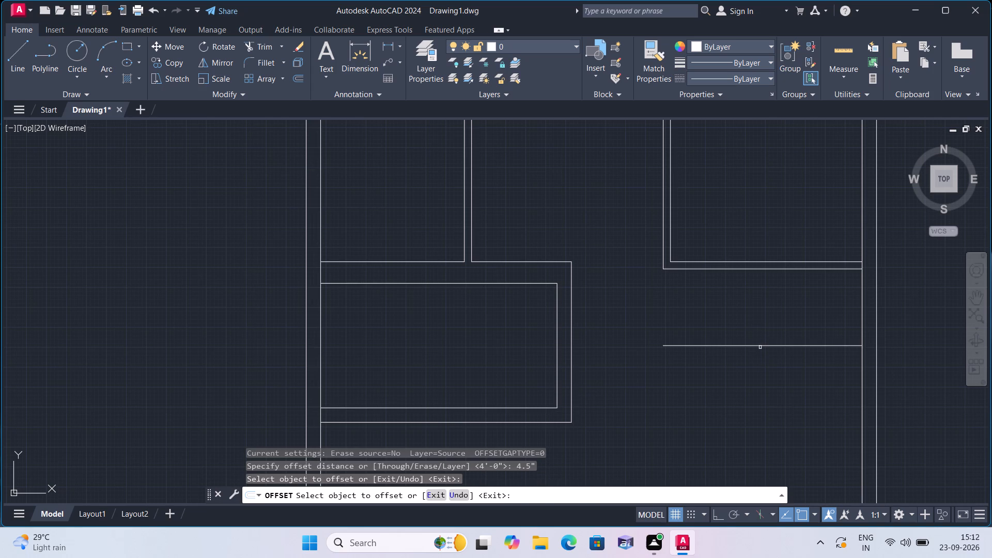
left_click(760, 347)
left_click(762, 368)
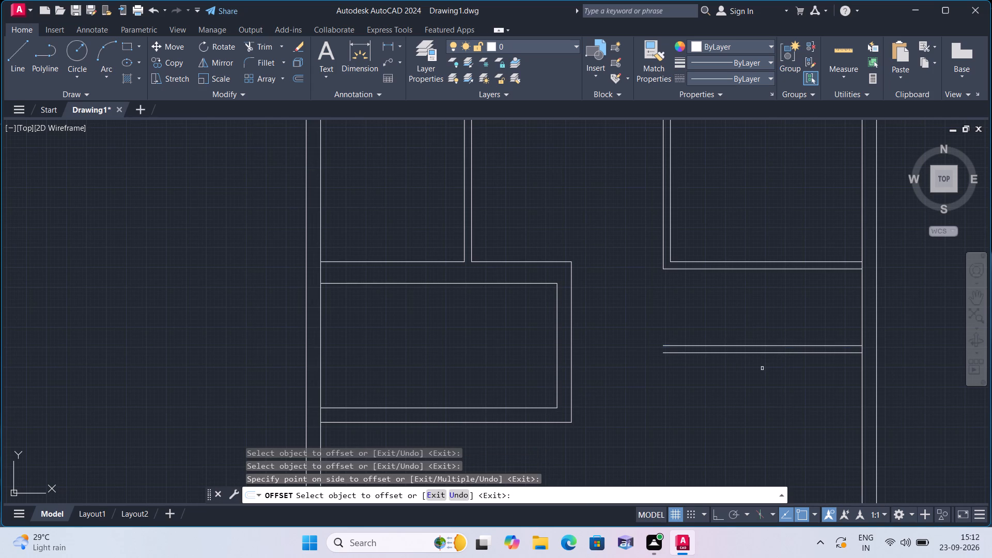
key("space")
Offset the lower line of the new 4.5" wall on the right side 12' downward.
key("space")
type("12'")
key("space")
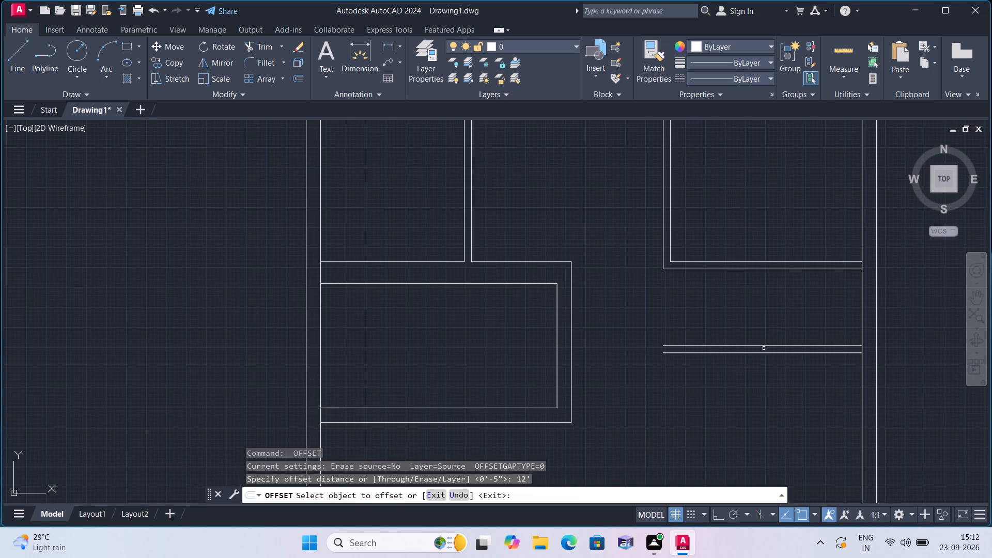
left_click(766, 351)
left_click(756, 403)
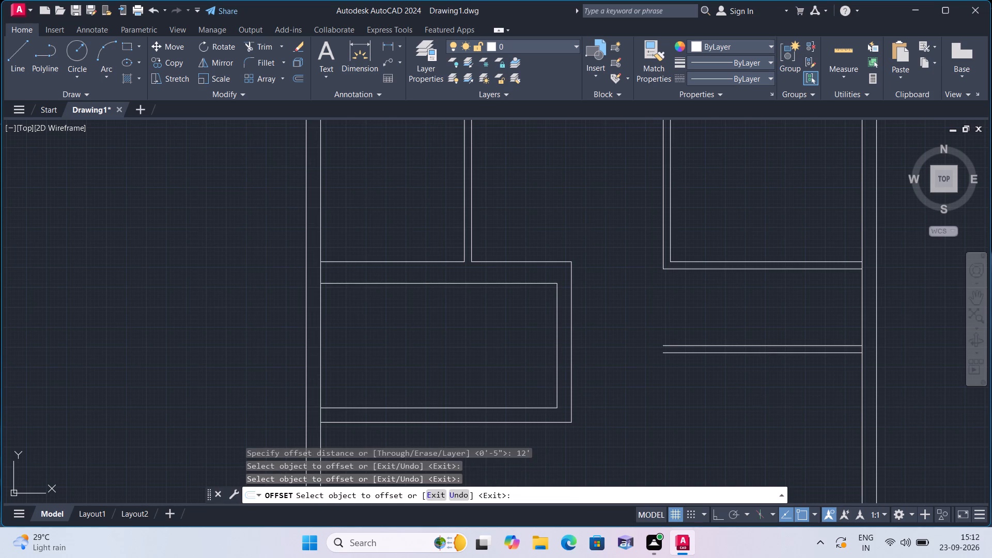
middle_click_drag(756, 403, 737, 346)
scroll(756, 403, "down", 2)
middle_click_drag(731, 371, 703, 320)
scroll(710, 344, "down", 1)
scroll(707, 303, "up", 3)
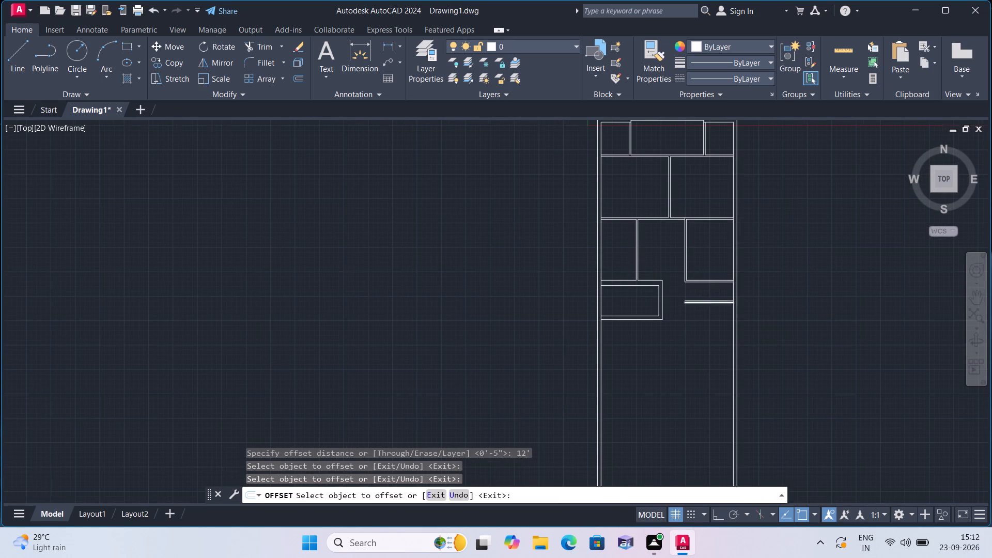
scroll(707, 302, "up", 1)
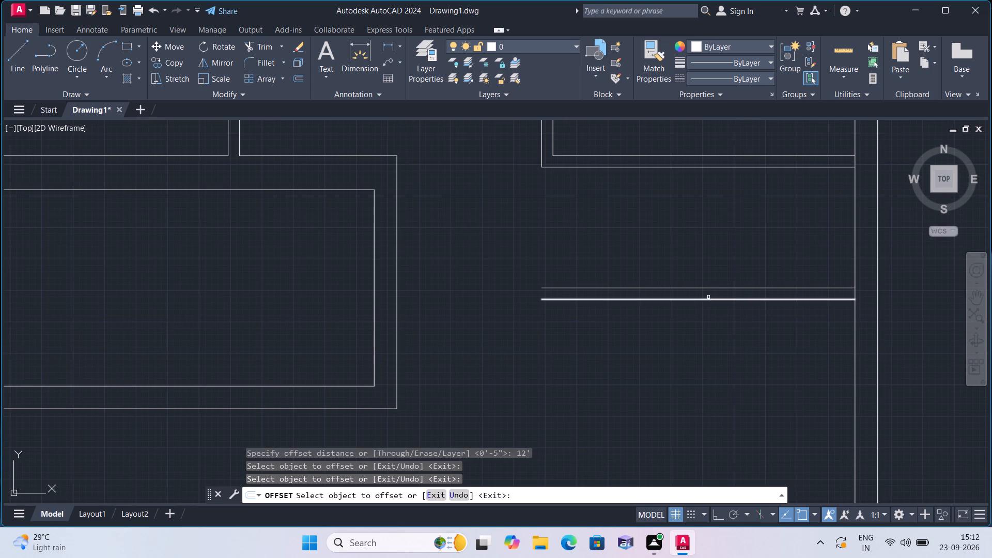
left_click(708, 297)
left_click(706, 298)
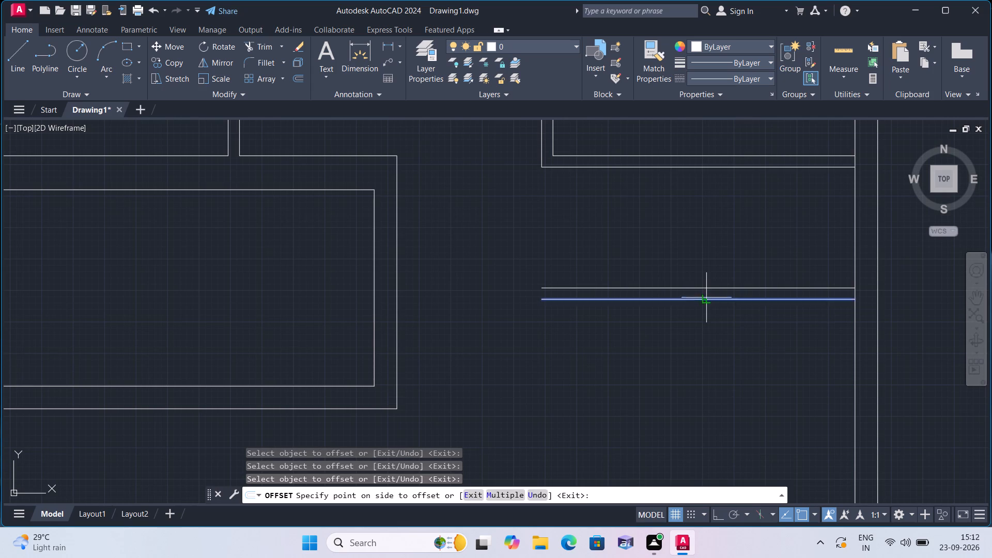
left_click(699, 362)
scroll(699, 362, "down", 2)
middle_click_drag(698, 368, 691, 305)
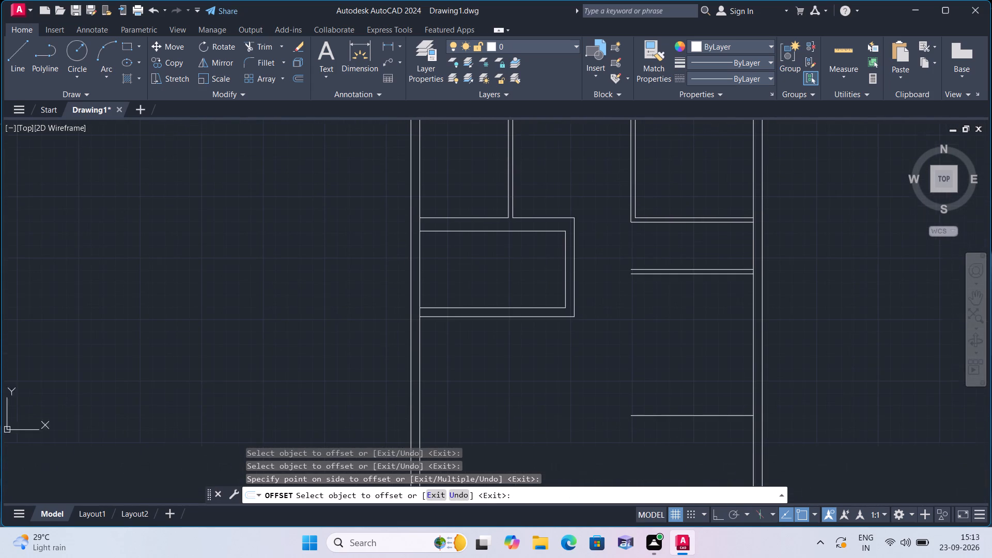
key("space")
Offset the lowest short line on the right side 9" downward to form a thick wall.
key("space")
type("9\"")
key("space")
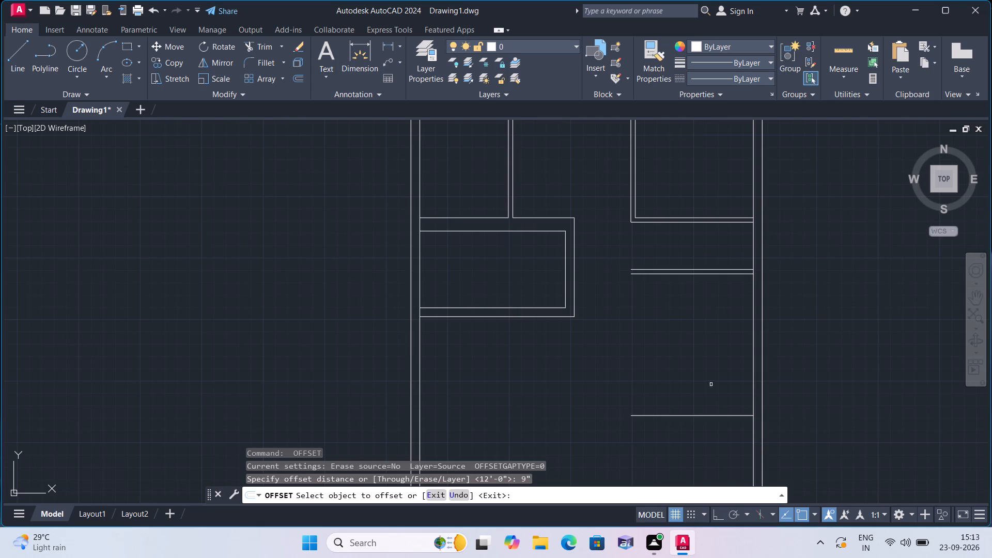
left_click(688, 415)
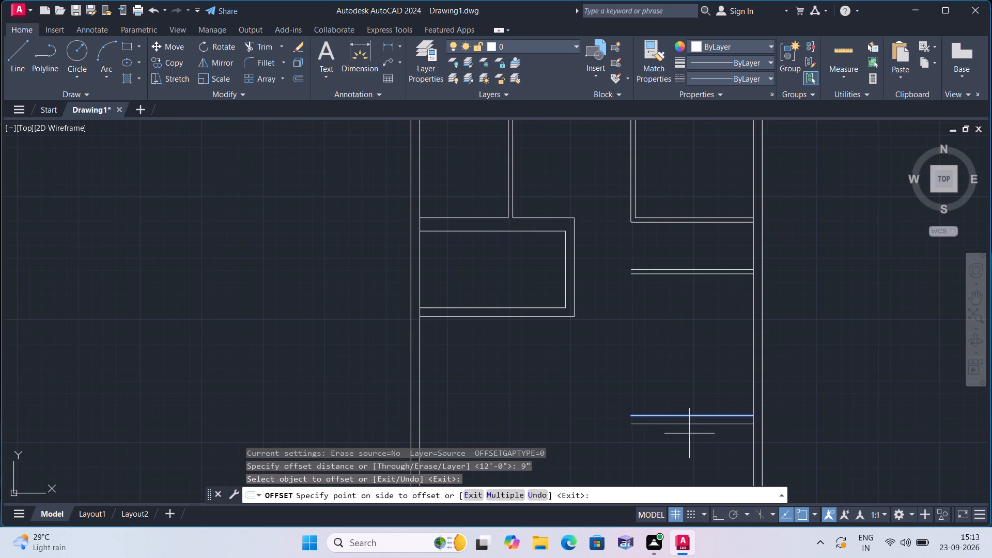
left_click(690, 434)
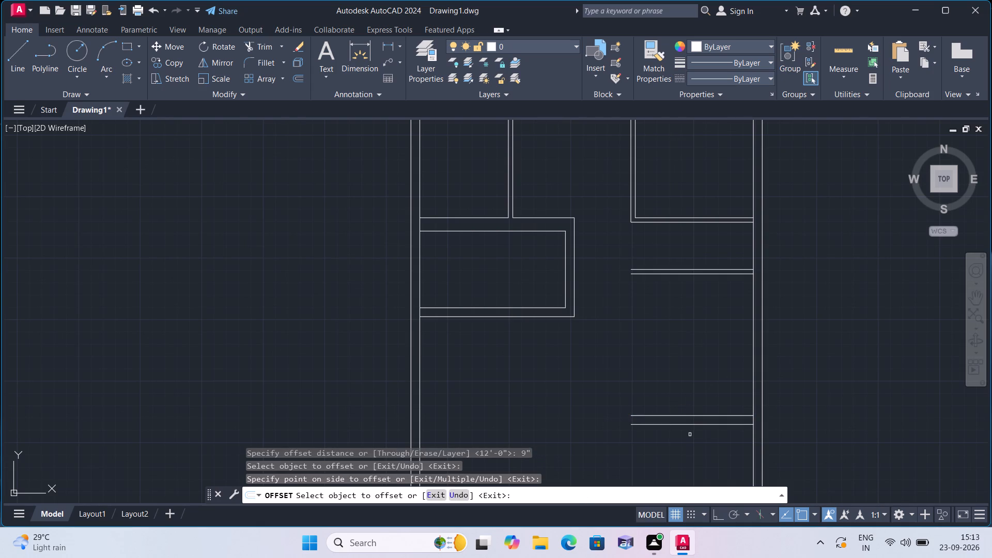
key("space")
Offset the lower line of the new 9" wall 5'2" downward.
key("space")
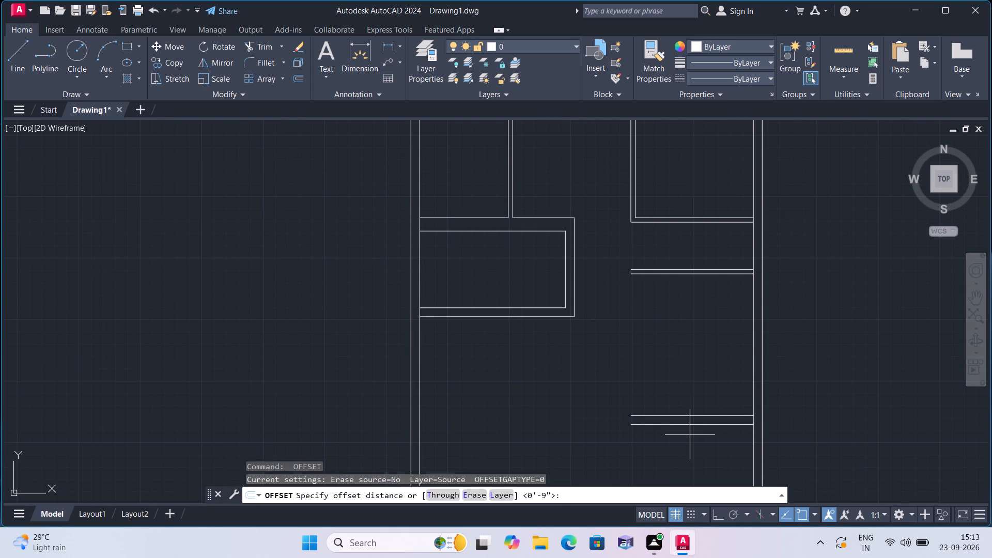
type("5'2\"")
key("space")
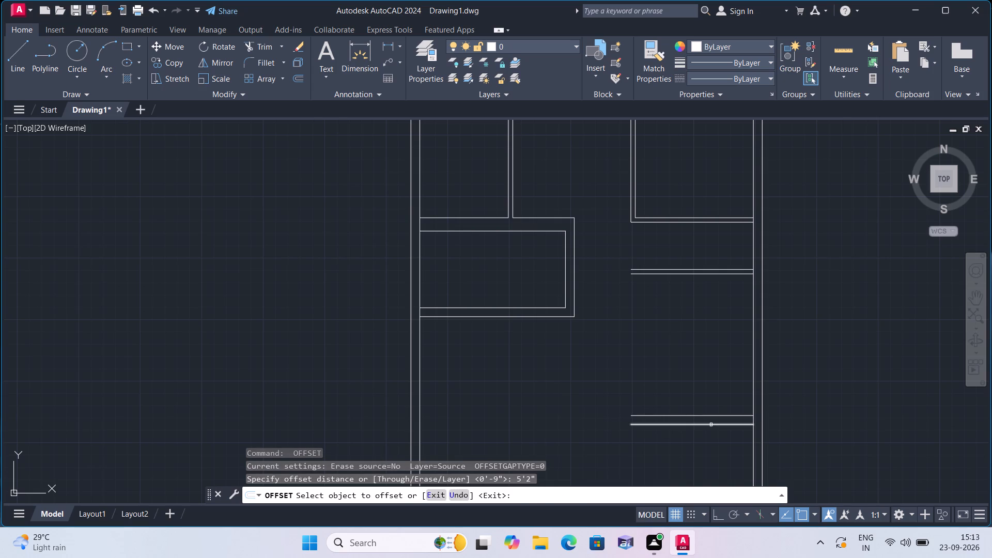
left_click(711, 425)
left_click(706, 457)
middle_click_drag(706, 457, 724, 337)
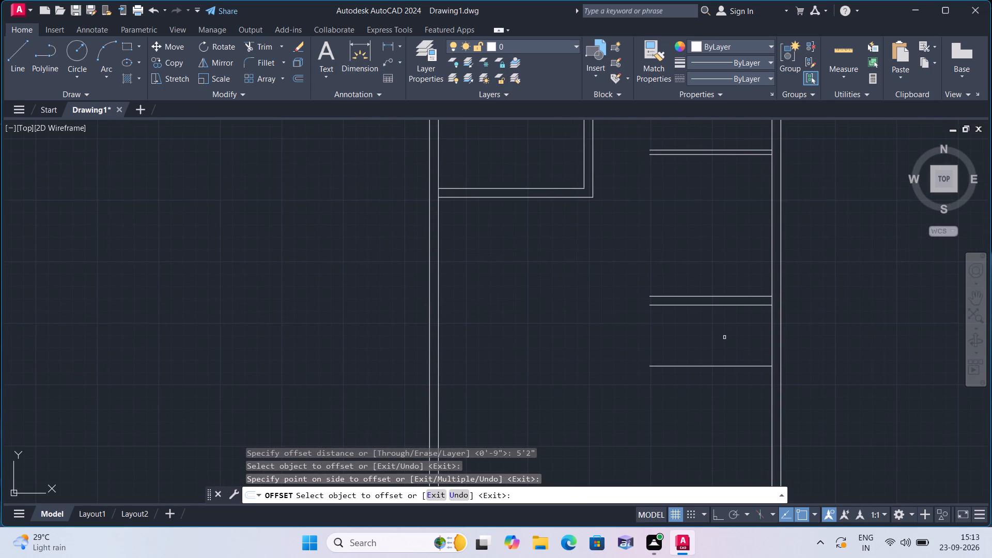
key("space")
Offset the lowest short line on the right side 4.5" downward to form a thin wall.
key("space")
type("4.5\"")
key("space")
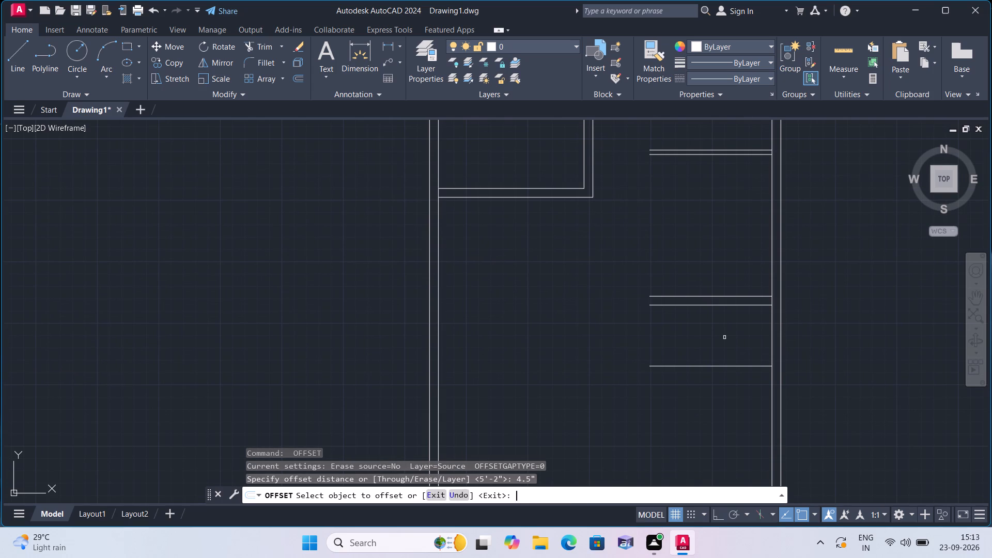
left_click(725, 365)
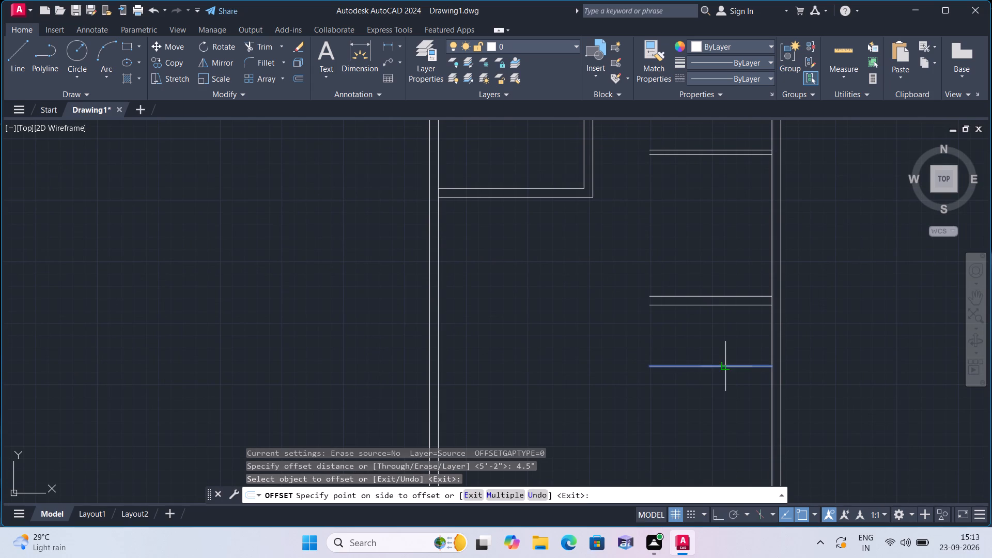
left_click(717, 392)
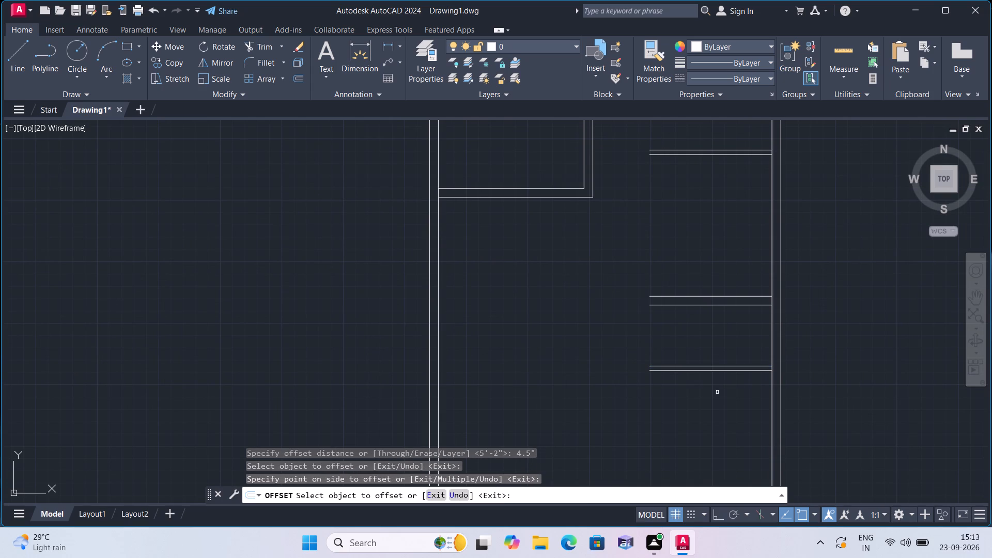
key("space")
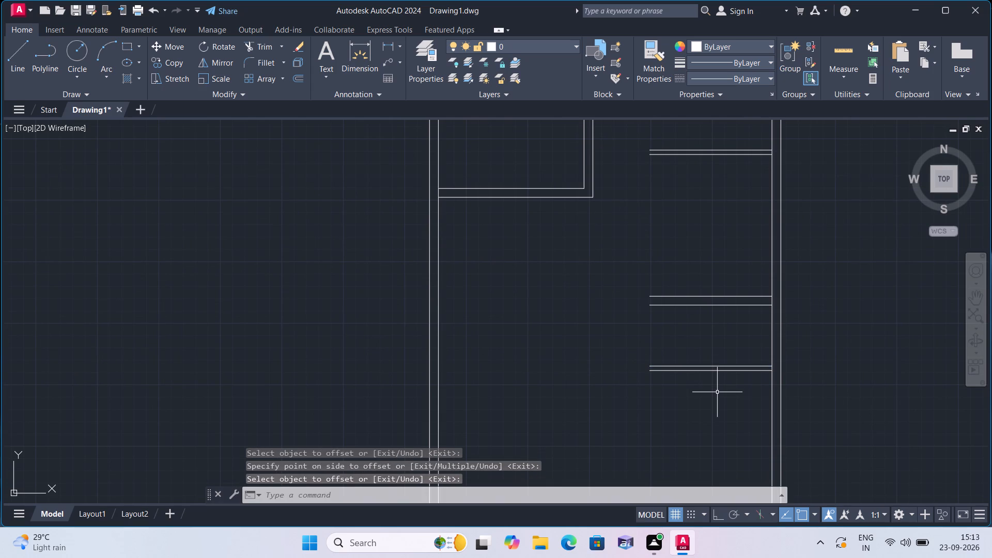
Extend both lines of the lowest 4.5" wall across the plan to the outer lines of the left and right outer walls.
type("exte")
type("nd")
key("space")
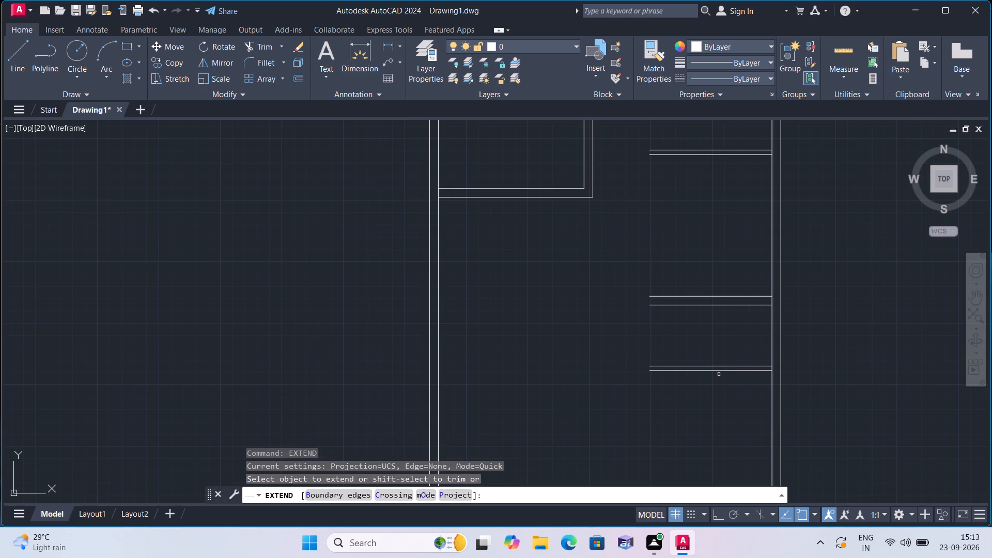
left_click(718, 346)
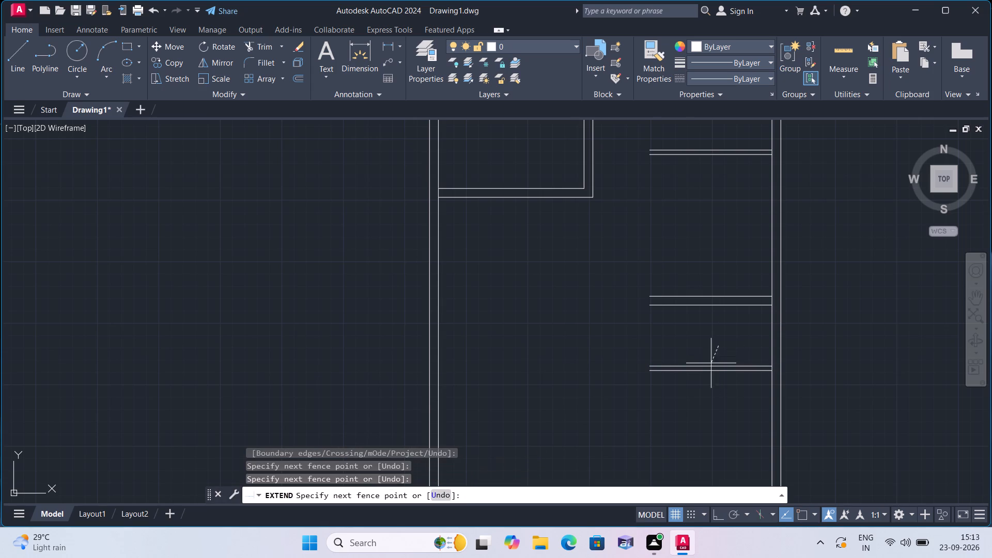
left_click(511, 446)
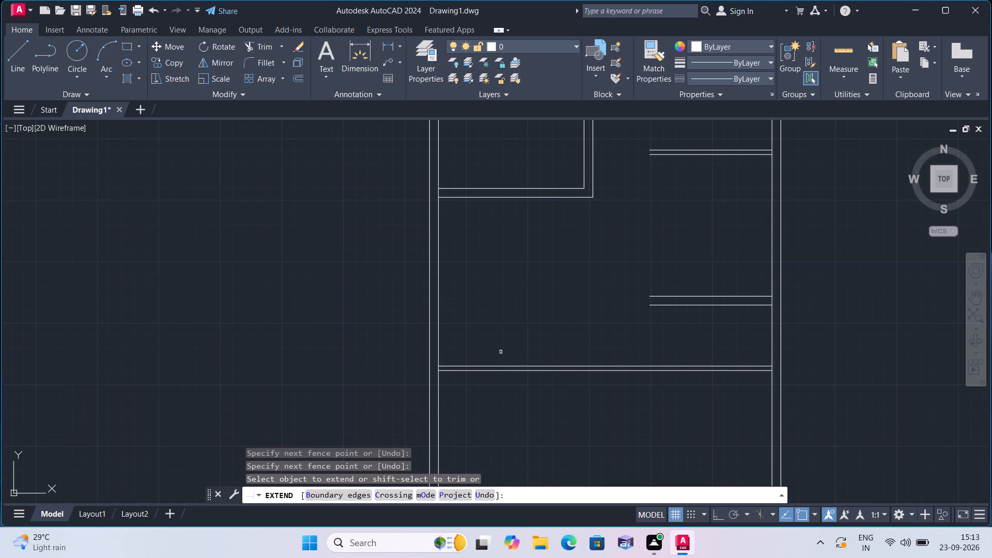
left_click(500, 348)
left_click(484, 411)
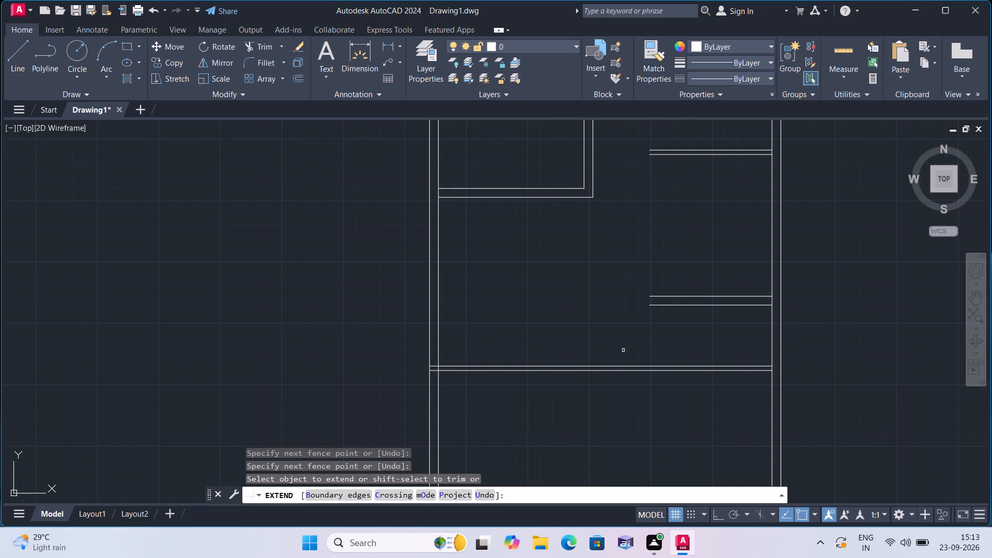
left_click(695, 339)
left_click(756, 388)
Extend both vertical lines of the left fourth-row room's right wall down to the full-width 4.5" wall.
left_click(578, 155)
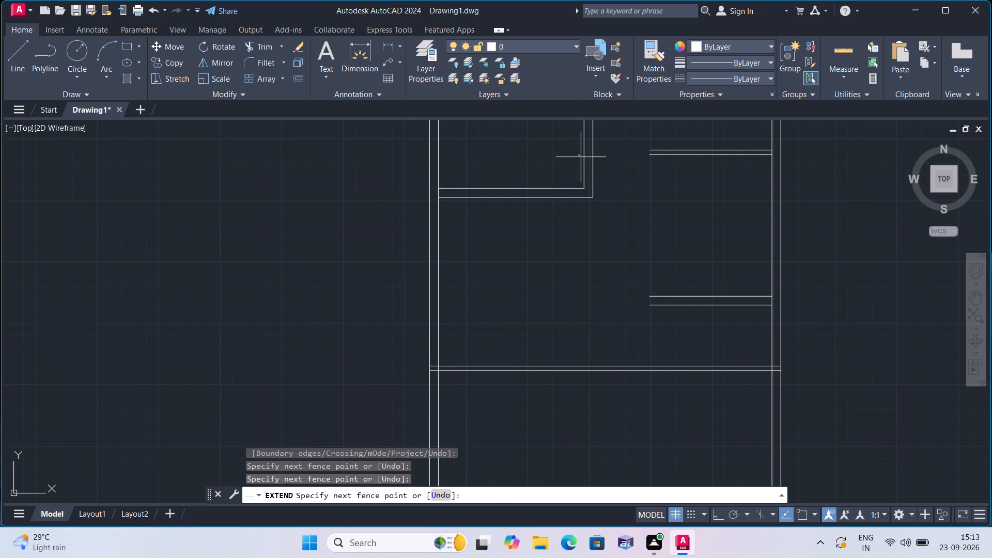
left_click(610, 197)
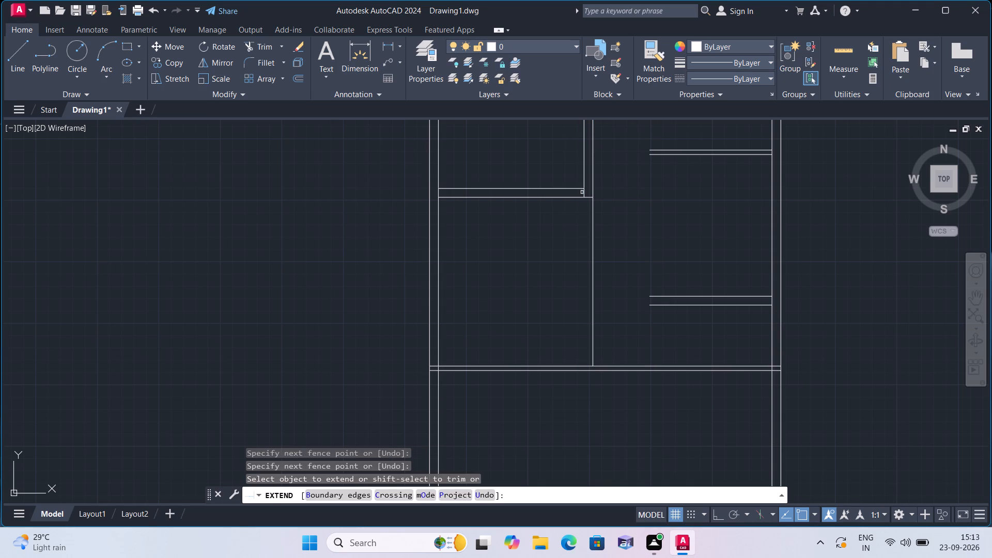
left_click(584, 192)
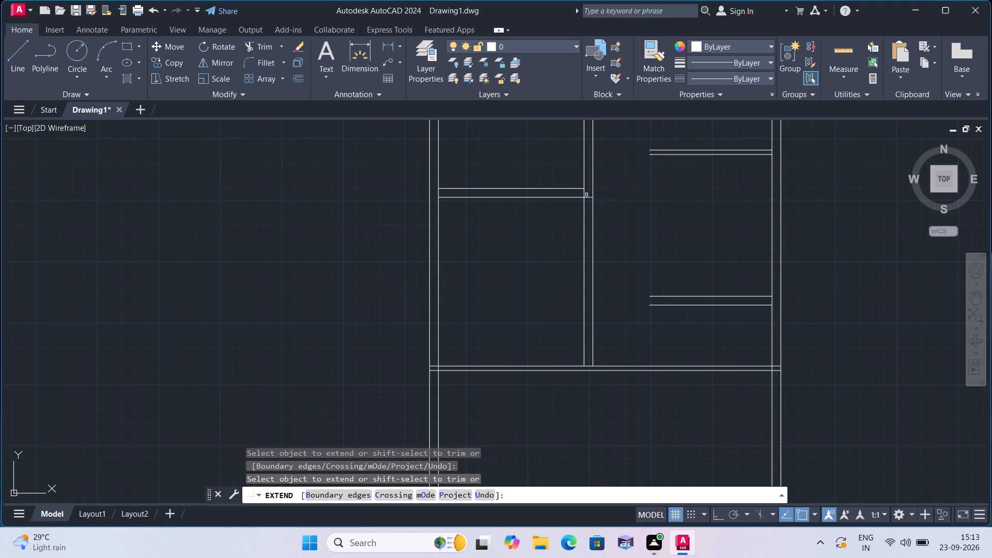
Extend both lines of the 9" wall on the right side leftward to the extended vertical wall.
scroll(654, 228, "down", 1)
middle_click_drag(654, 228, 670, 292)
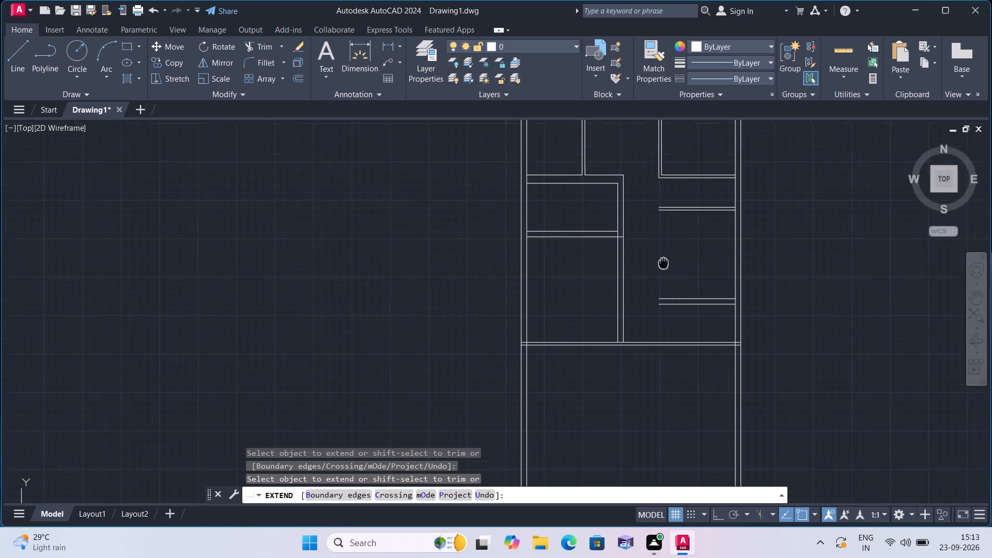
middle_click_drag(670, 292, 671, 341)
left_click(671, 342)
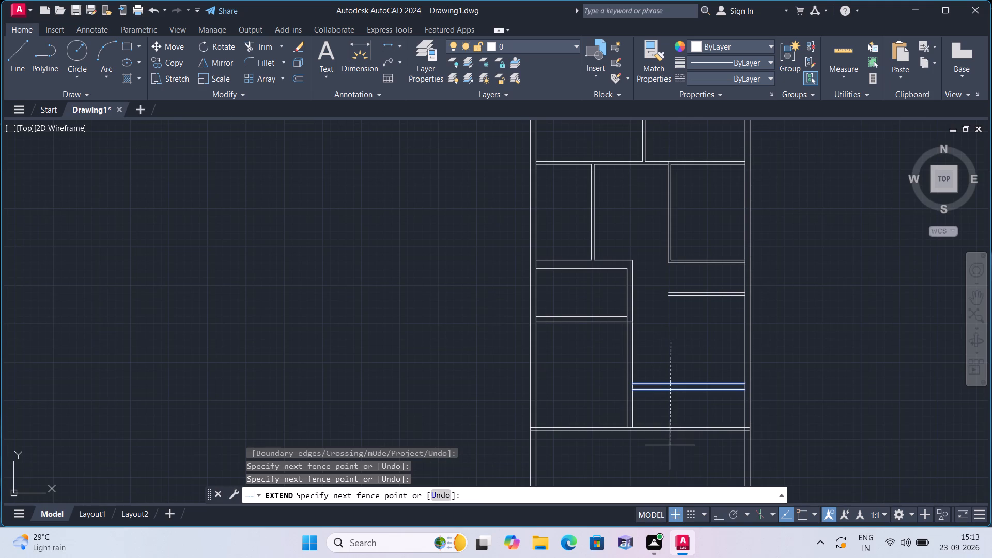
left_click(677, 412)
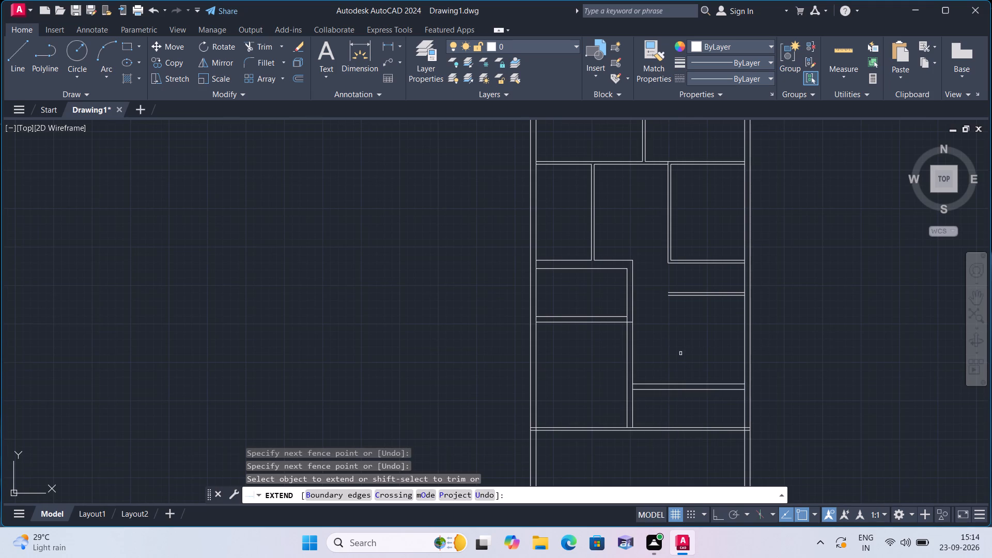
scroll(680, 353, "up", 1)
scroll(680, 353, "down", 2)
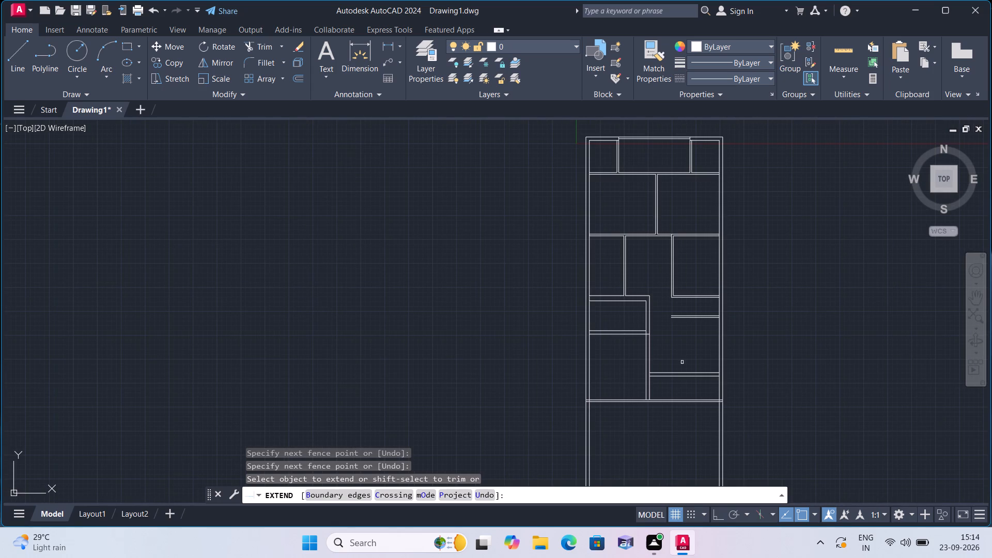
Extend the lower line of the right-side 9" wall leftward to the far line of the vertical wall.
scroll(673, 388, "up", 1)
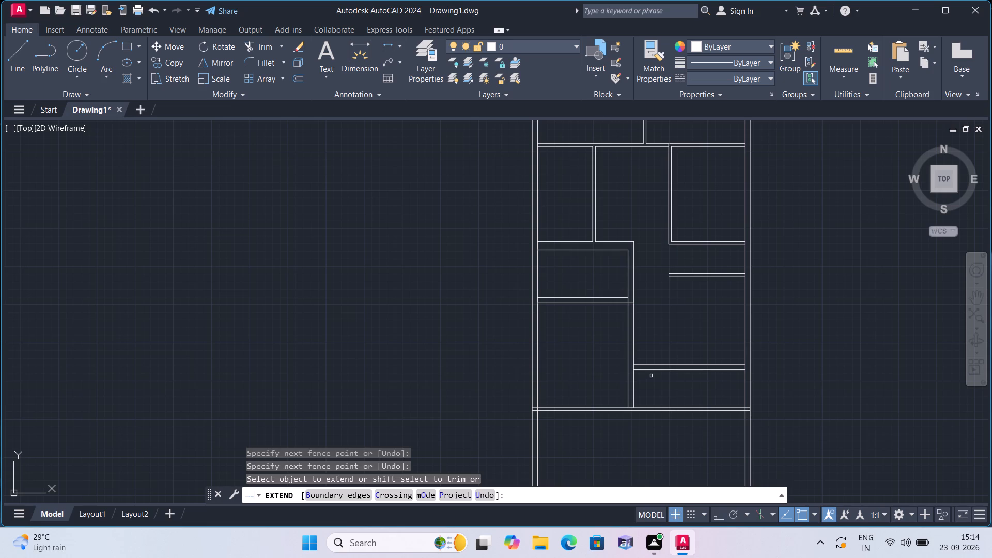
left_click(650, 369)
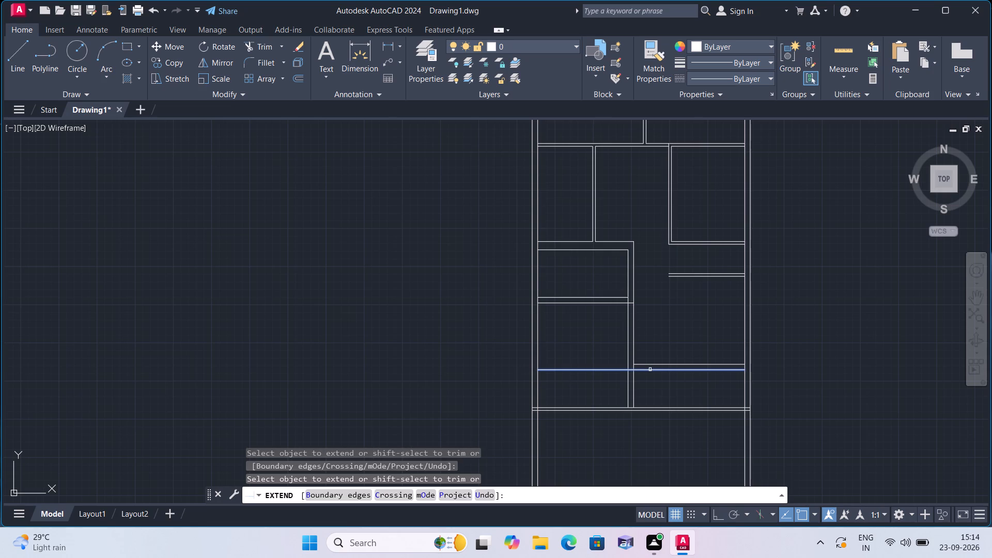
key("space")
Offset the inner line of the right outer wall 7' to the left.
type("offset")
key("space")
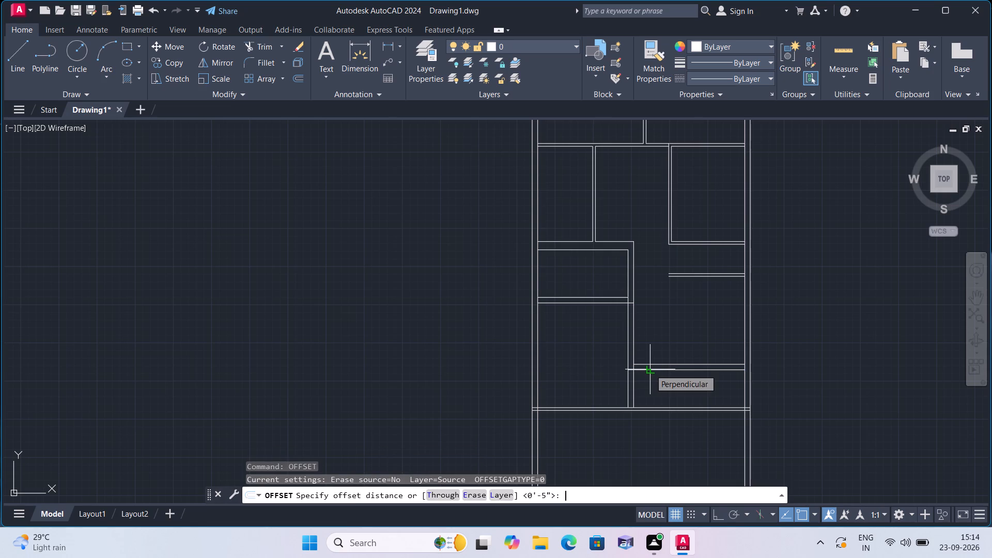
type("7'")
key("space")
scroll(650, 369, "up", 1)
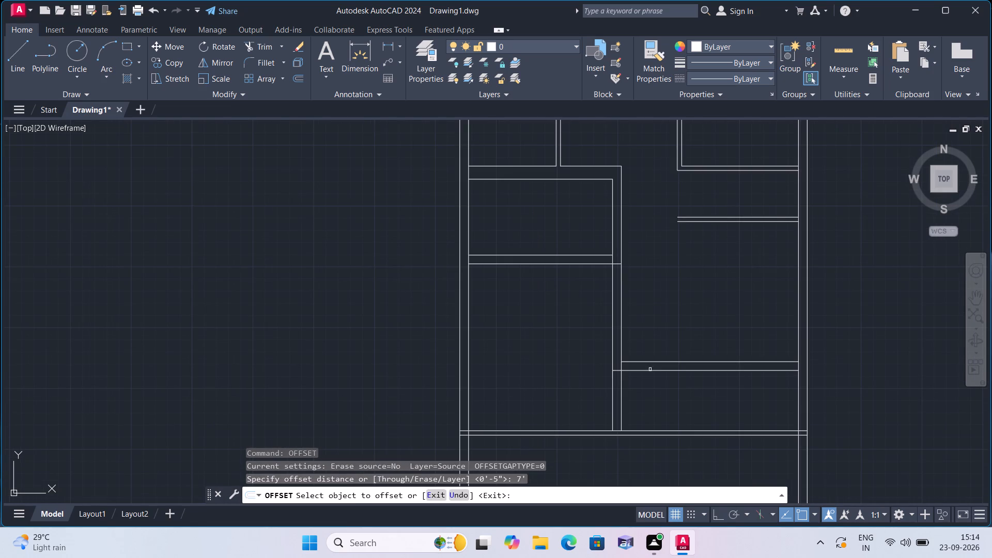
left_click(800, 210)
left_click(689, 259)
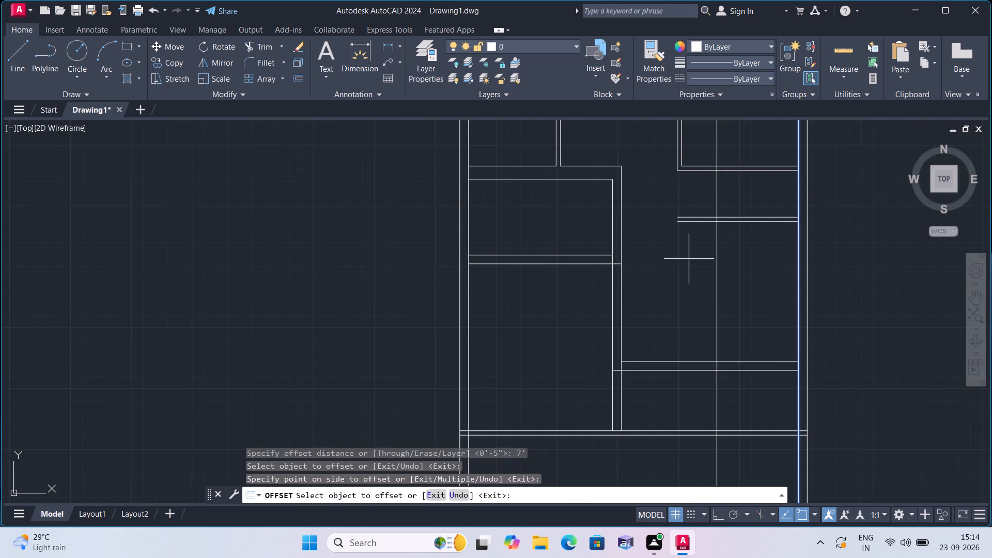
Offset the new vertical line 4.5" to the left to form a thin wall.
key("space")
key("space")
type("4.5\"")
key("space")
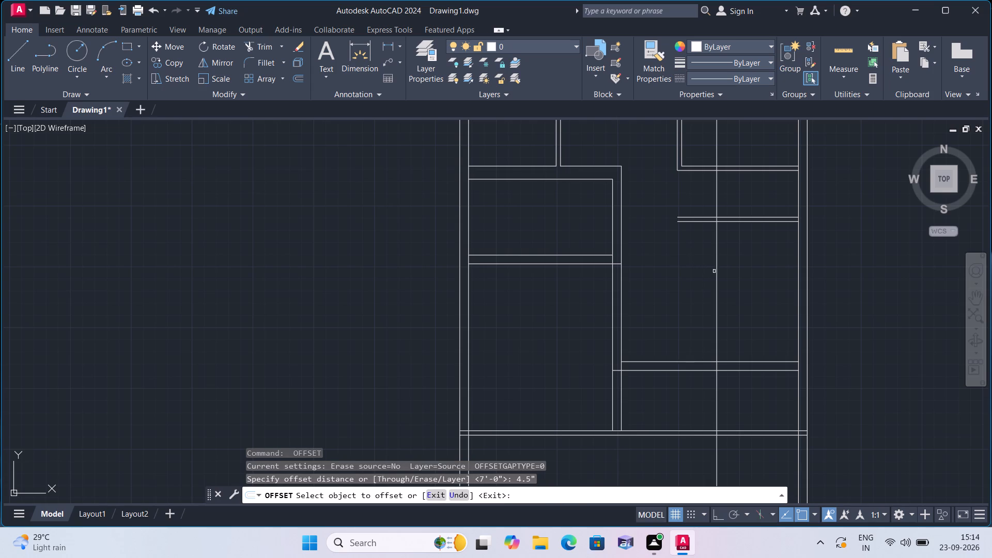
left_click(717, 272)
left_click(684, 265)
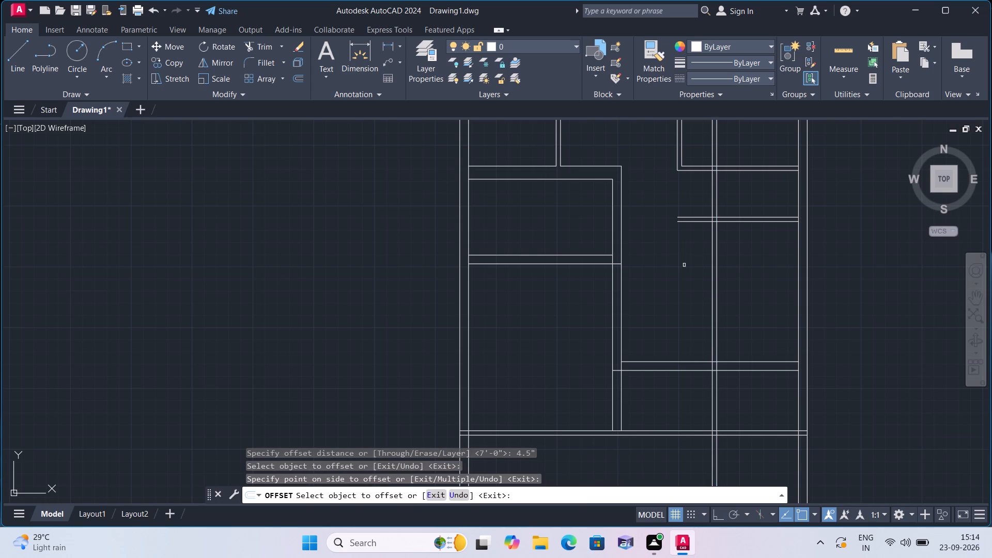
key("space")
Trim all vertical wall lines below the lowest full-width 4.5" wall.
type("r")
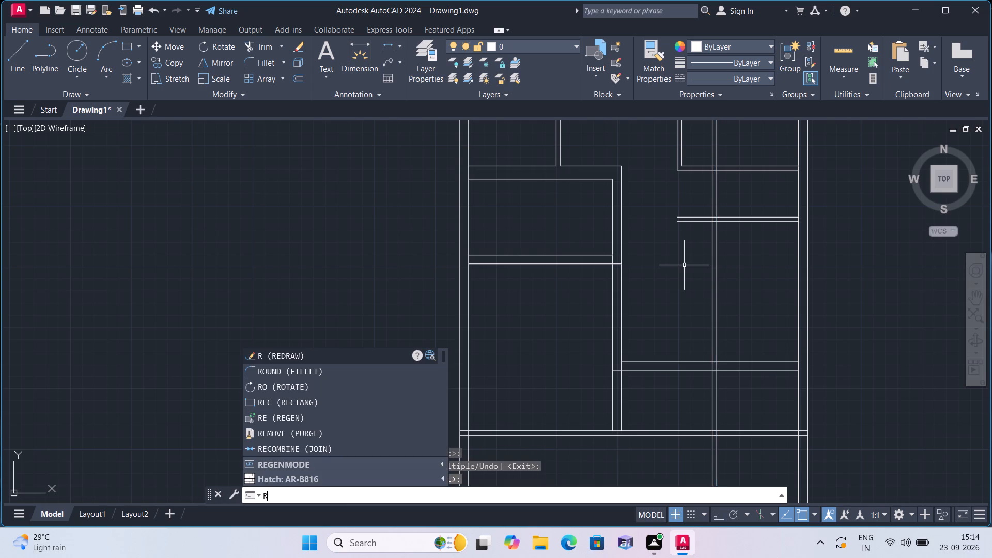
key("BackSpace")
type("trim")
key("space")
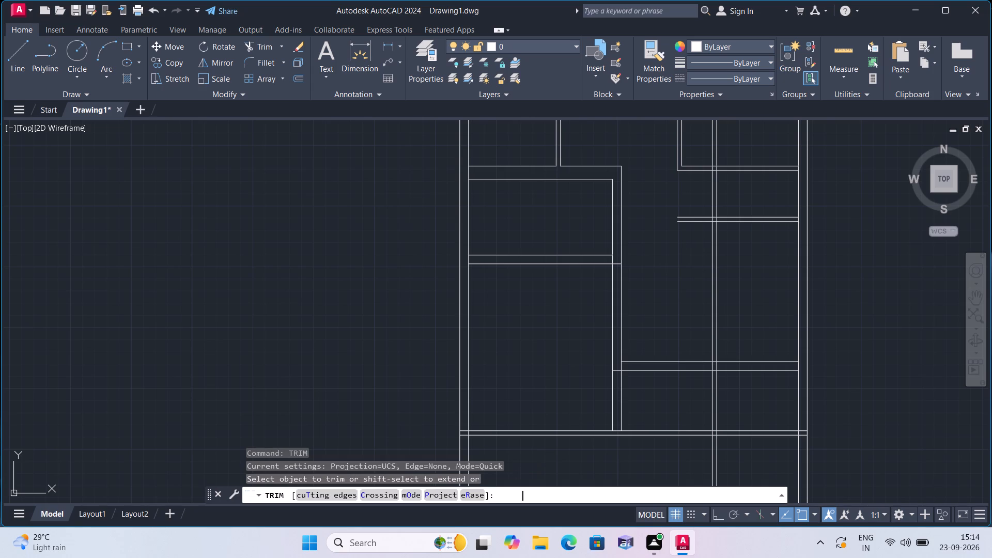
scroll(684, 265, "down", 2)
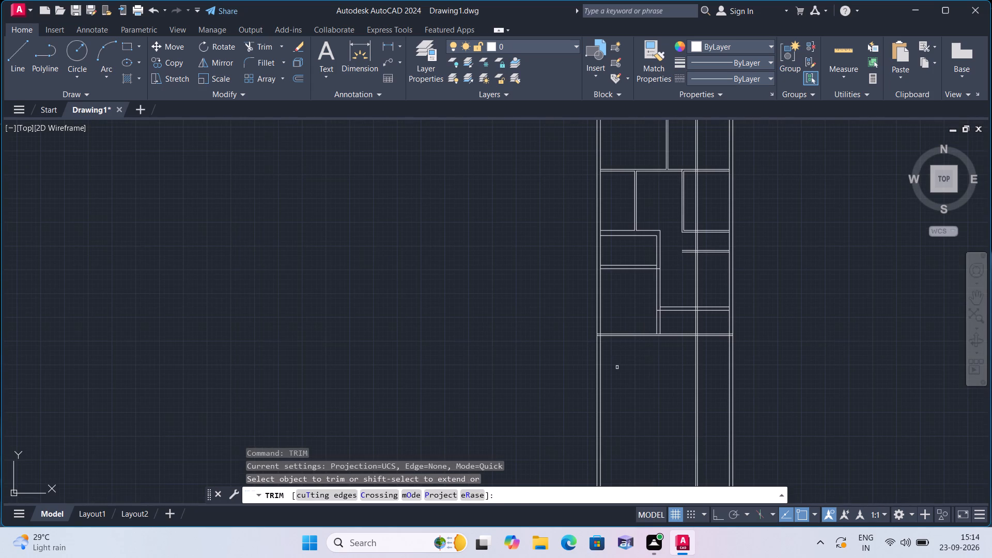
left_click(527, 375)
left_click(840, 396)
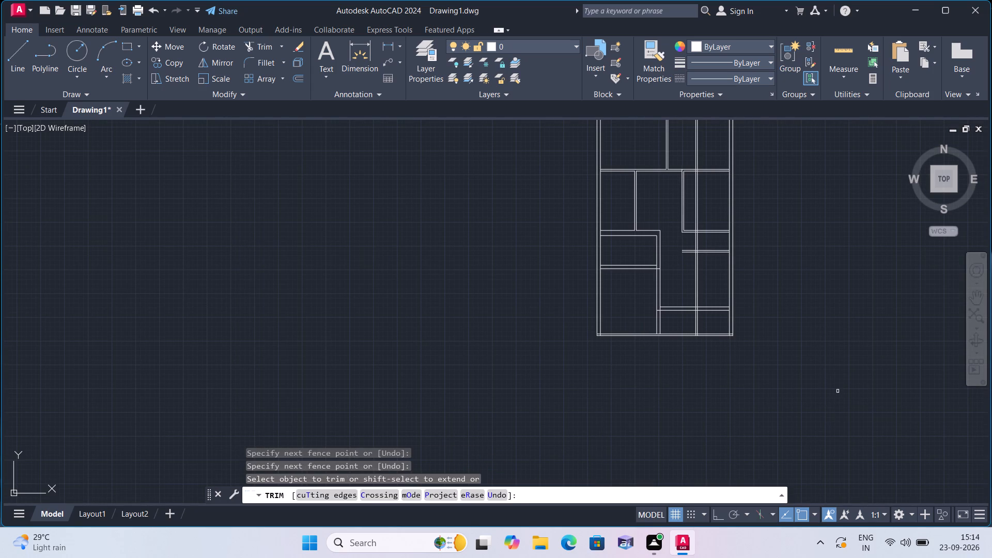
Trim the new thin wall and the vertical 9" wall's right line below the right-side 9" wall, including stubs inside the bottom wall.
scroll(724, 326, "up", 3)
left_click(662, 313)
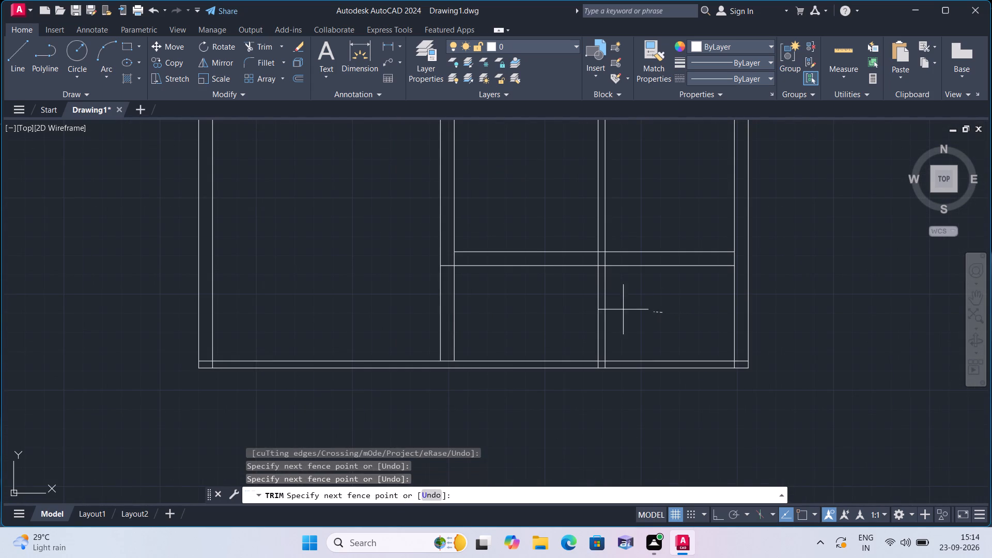
left_click(505, 311)
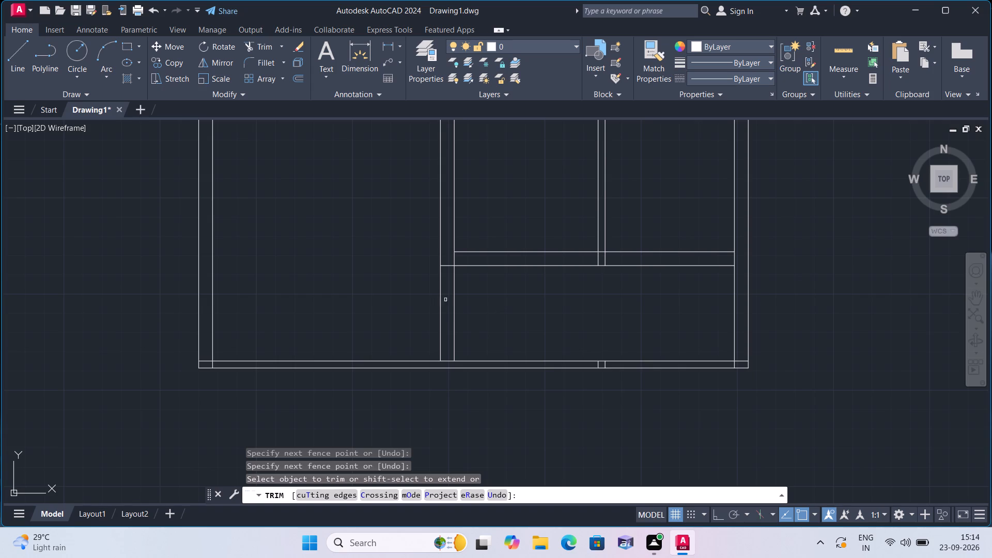
left_click(455, 289)
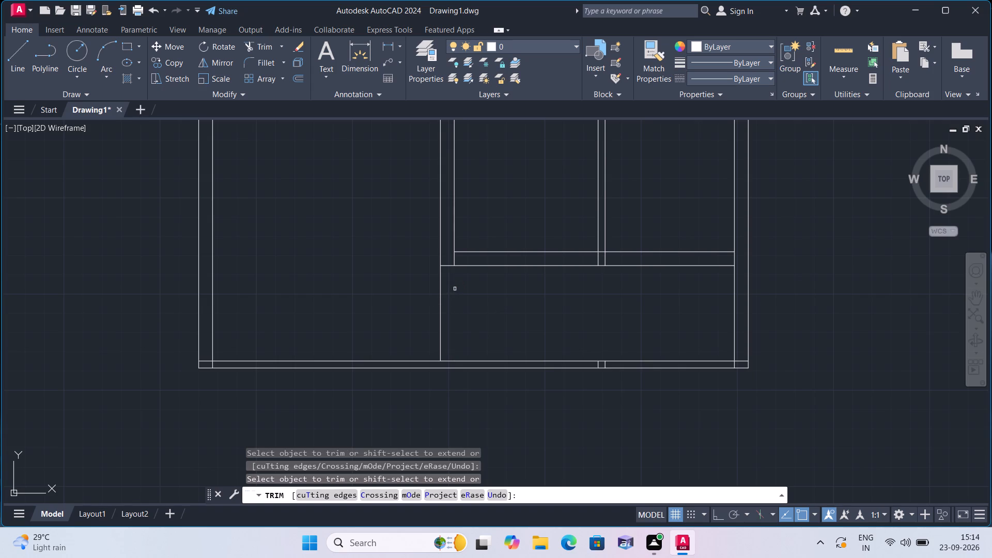
scroll(607, 369, "up", 4)
left_click(607, 356)
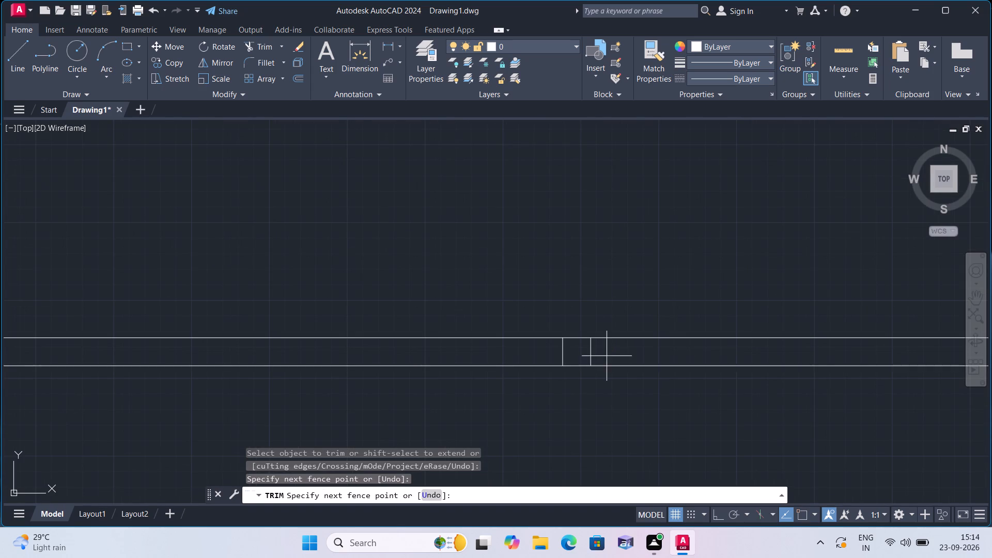
left_click(516, 344)
Trim the new thin wall's two lines inside the thickness of the right-side 9" wall.
scroll(516, 344, "down", 3)
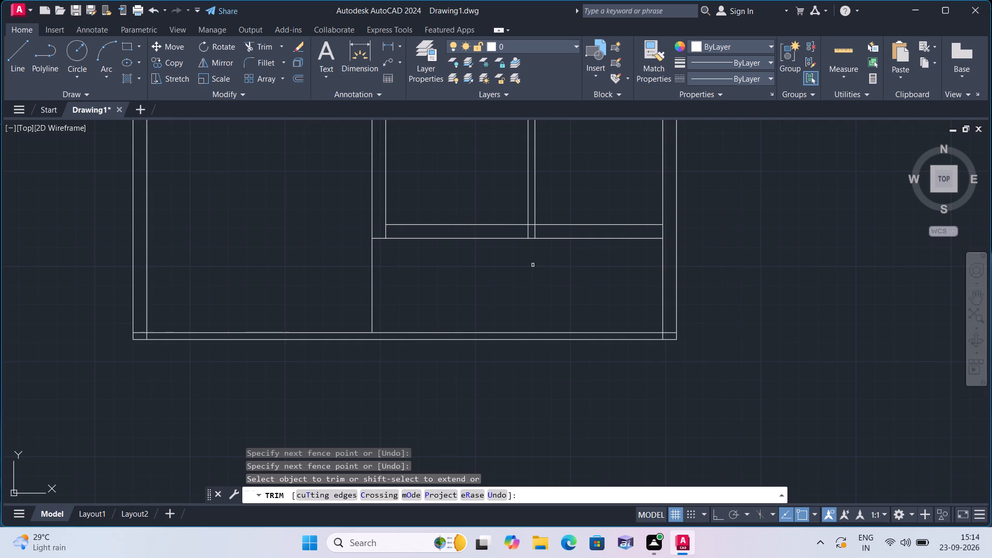
middle_click_drag(535, 268, 652, 466)
scroll(664, 429, "up", 2)
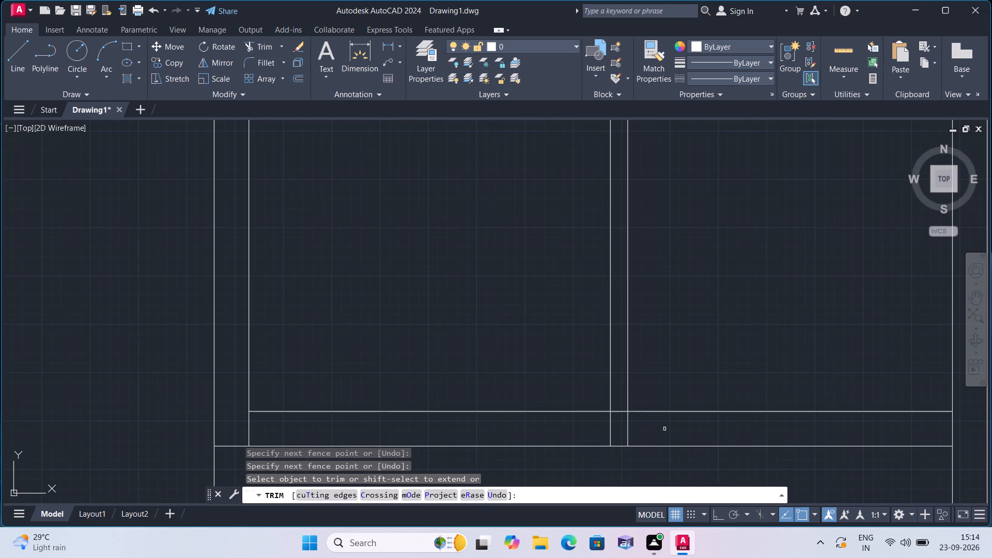
left_click(661, 424)
left_click(570, 421)
Trim the new thin wall between the right-side 9" wall and the short 4.5" wall above it.
scroll(635, 329, "down", 3)
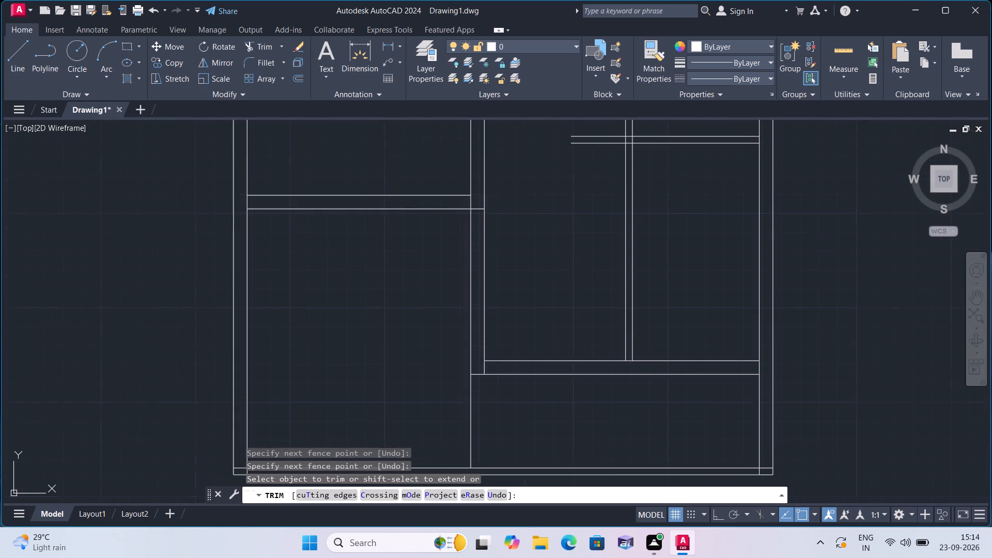
middle_click_drag(659, 292, 707, 517)
scroll(659, 292, "down", 1)
left_click(724, 470)
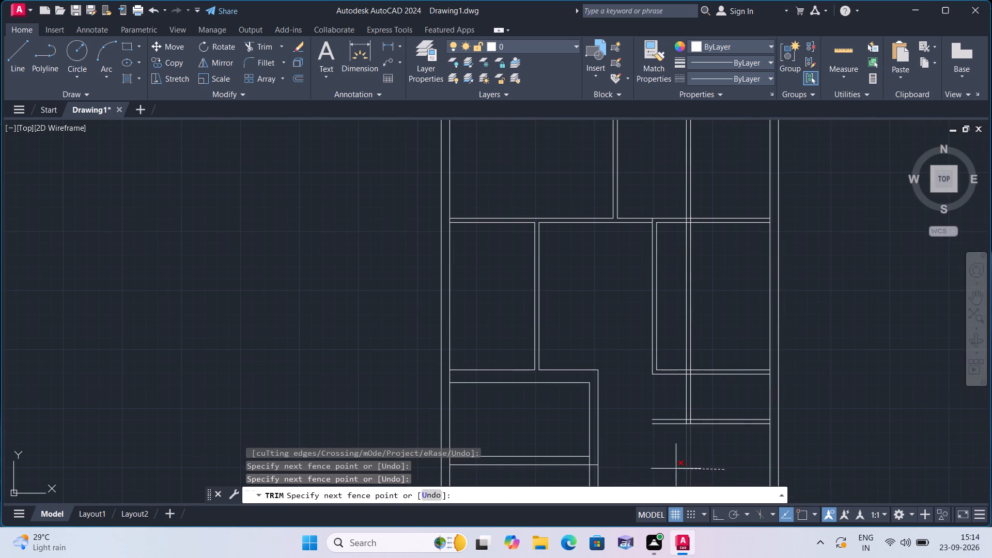
left_click(649, 467)
Trim the short 4.5" wall's overhanging left ends and the crossing lines to form a clean corner with the vertical thin wall.
left_click(662, 413)
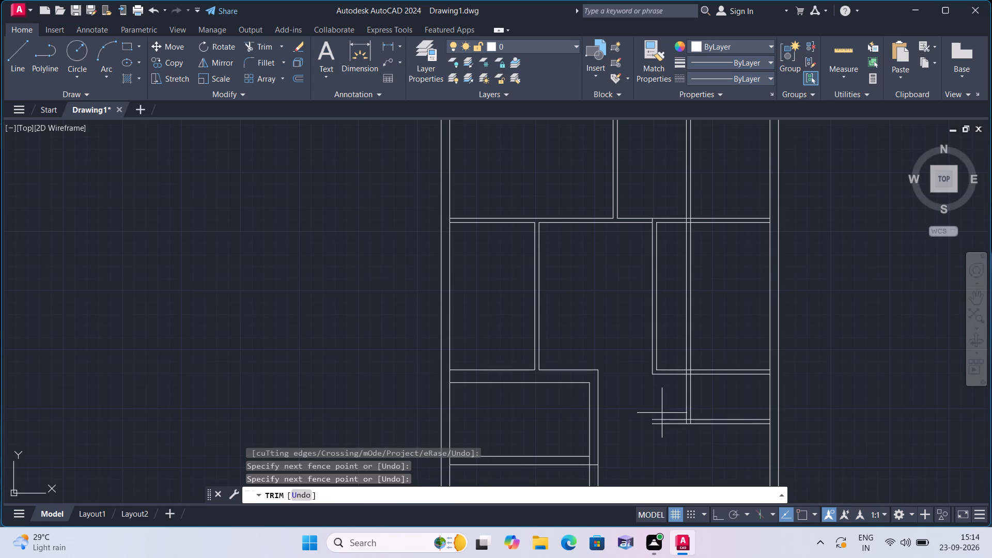
left_click(664, 448)
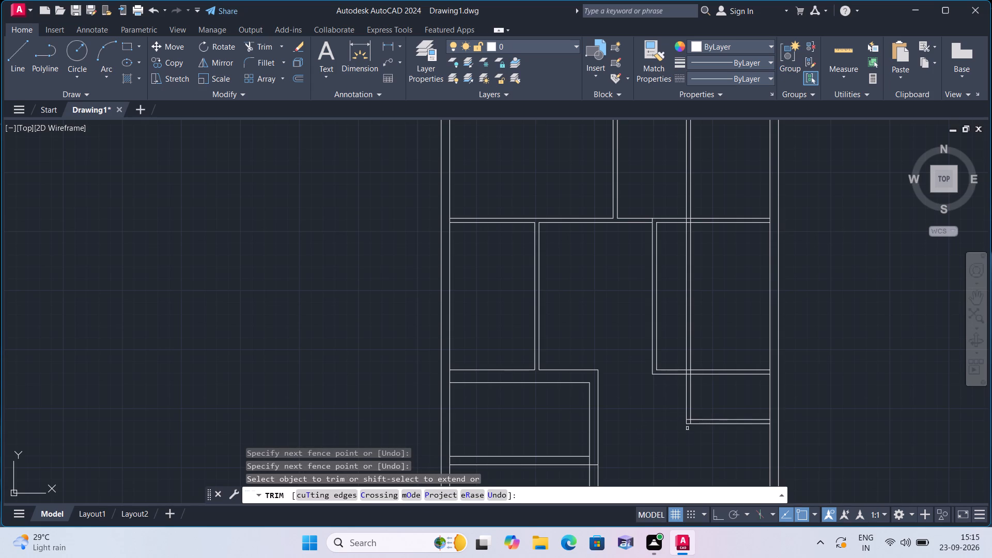
scroll(687, 422, "up", 4)
left_click(676, 415)
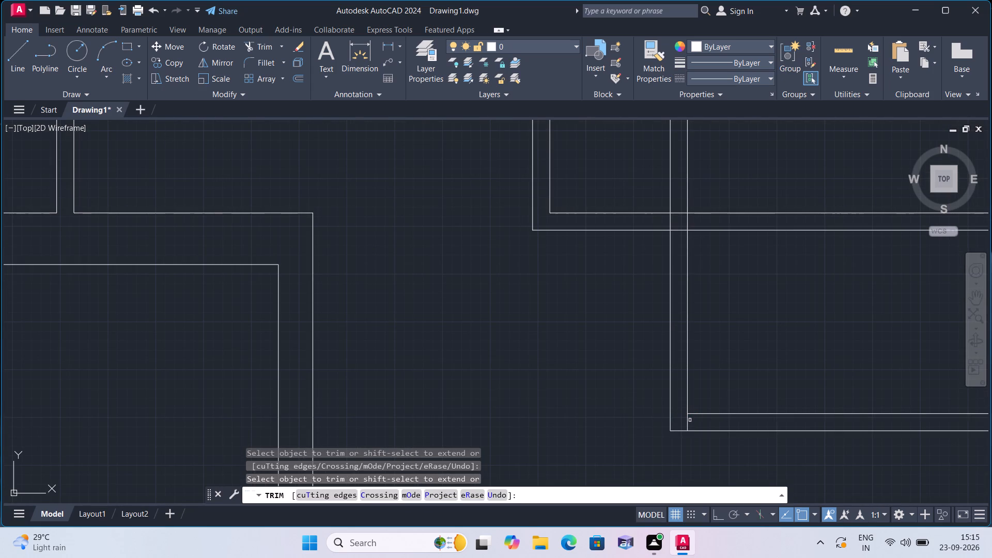
left_click(687, 420)
Trim the crossing lines where the vertical thin wall meets the third-row right room's lower wall into a clean T-junction.
scroll(630, 427, "down", 2)
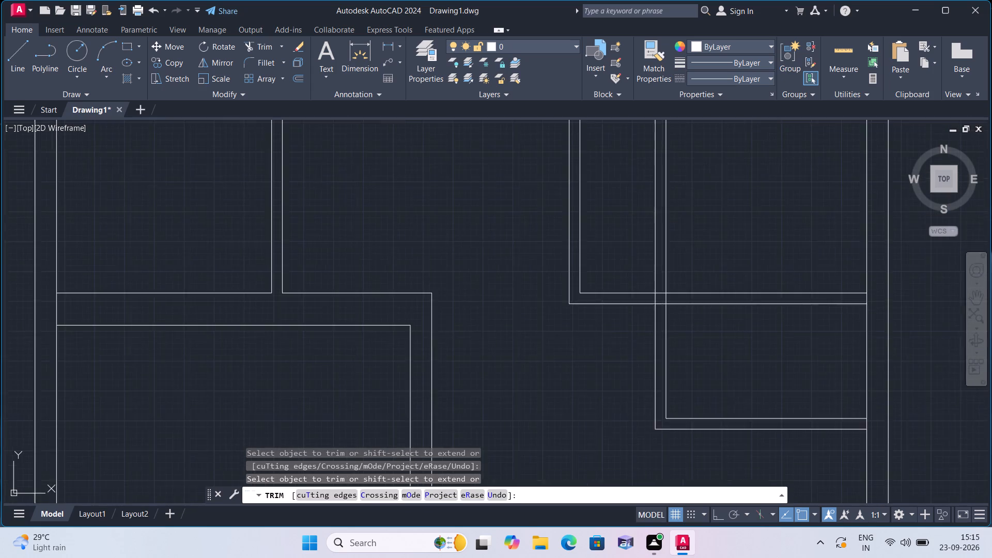
scroll(609, 433, "down", 1)
middle_click_drag(587, 425, 575, 479)
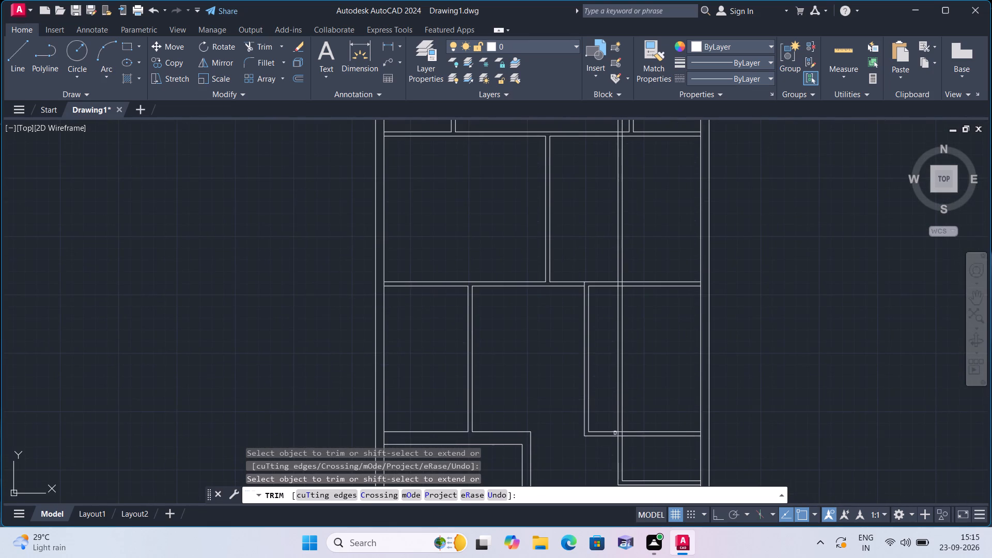
scroll(619, 423, "up", 3)
middle_click_drag(664, 416, 706, 329)
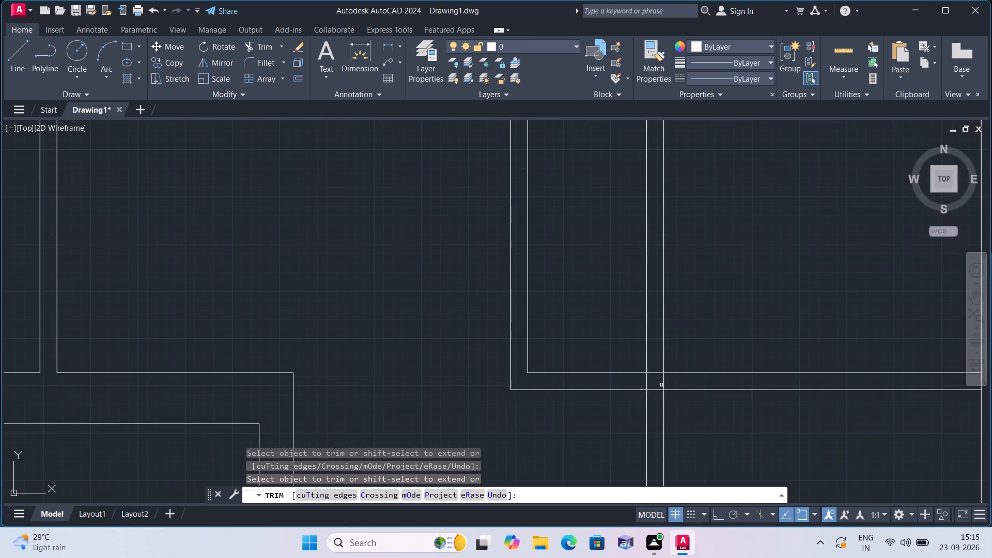
scroll(647, 392, "up", 2)
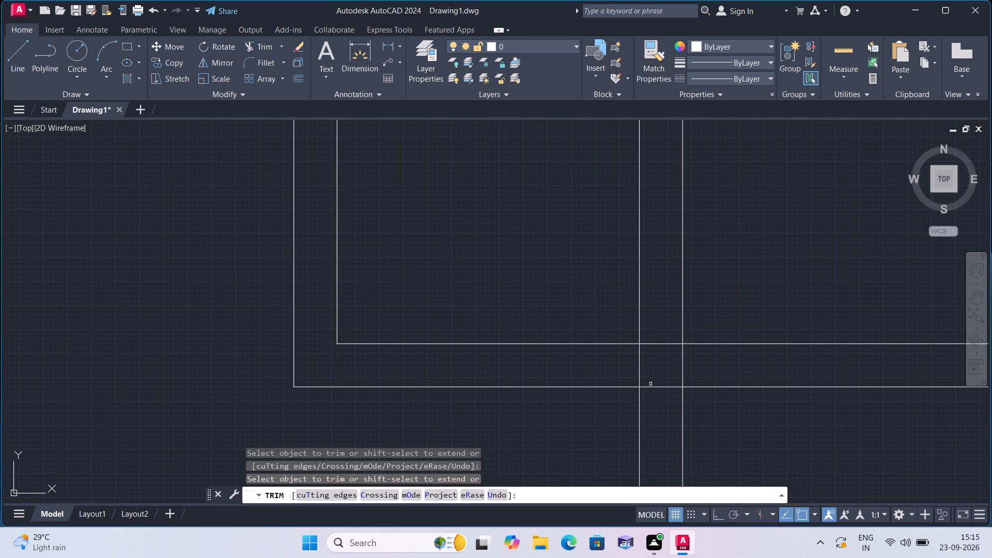
left_click(650, 384)
left_click(627, 366)
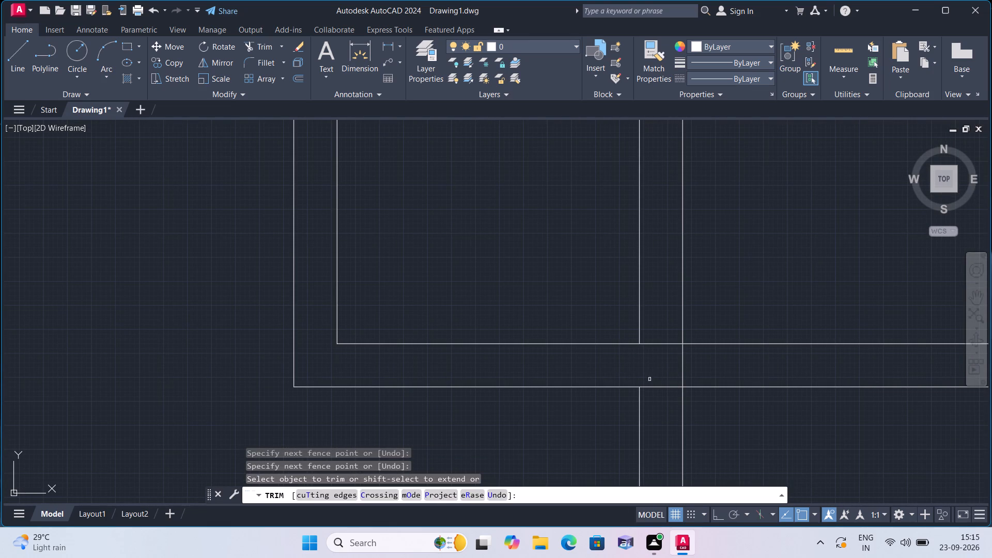
left_click(659, 390)
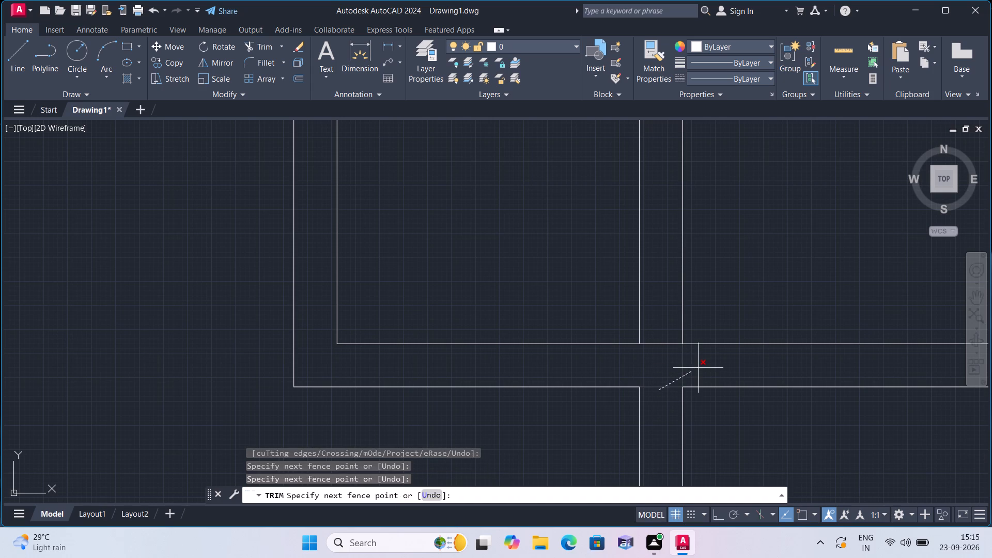
left_click(698, 367)
Trim the vertical thin wall's two lines out of the right rooms in the third and second rows.
scroll(698, 367, "down", 2)
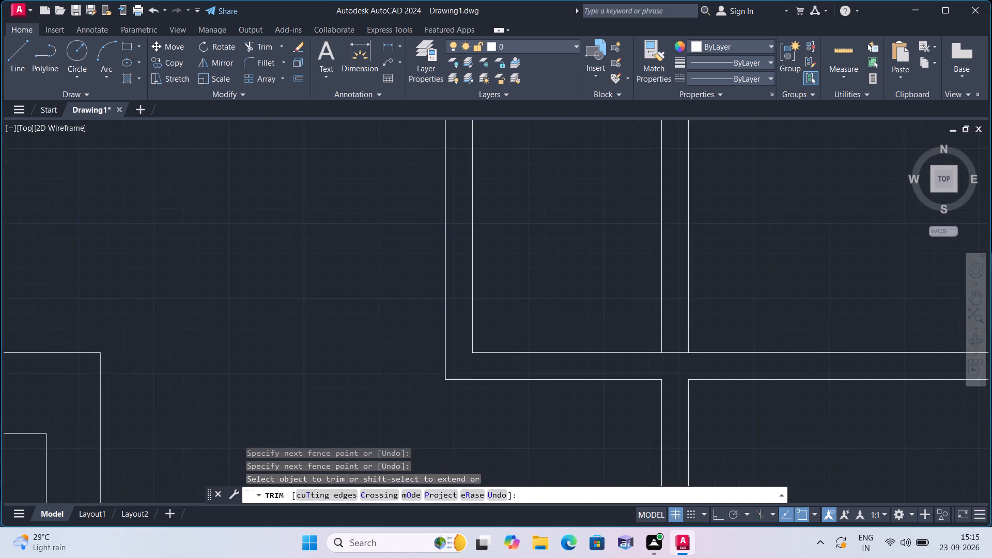
scroll(698, 367, "down", 2)
middle_click_drag(738, 306, 770, 429)
scroll(770, 429, "down", 1)
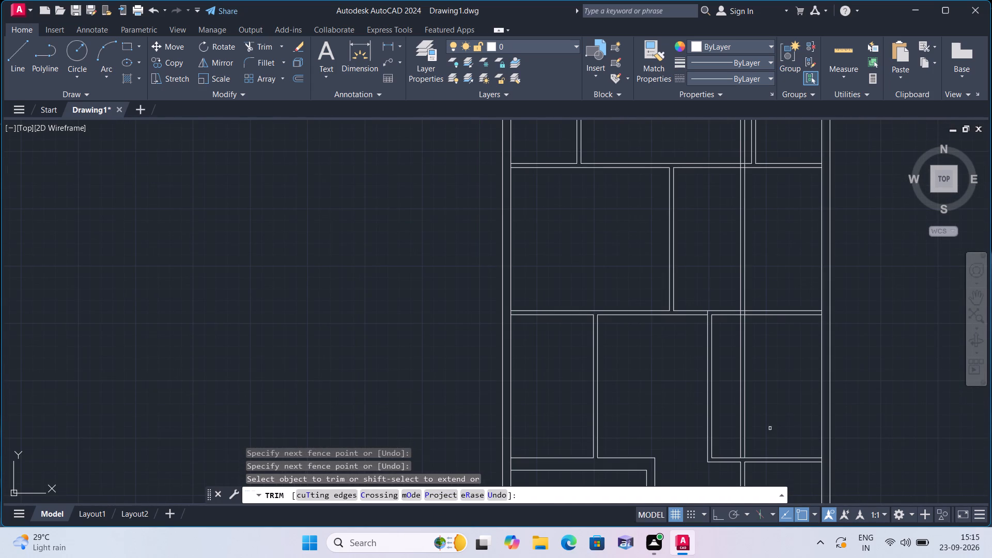
left_click(769, 389)
left_click(724, 395)
scroll(742, 377, "down", 1)
middle_click_drag(742, 377, 742, 444)
left_click(760, 350)
left_click(719, 359)
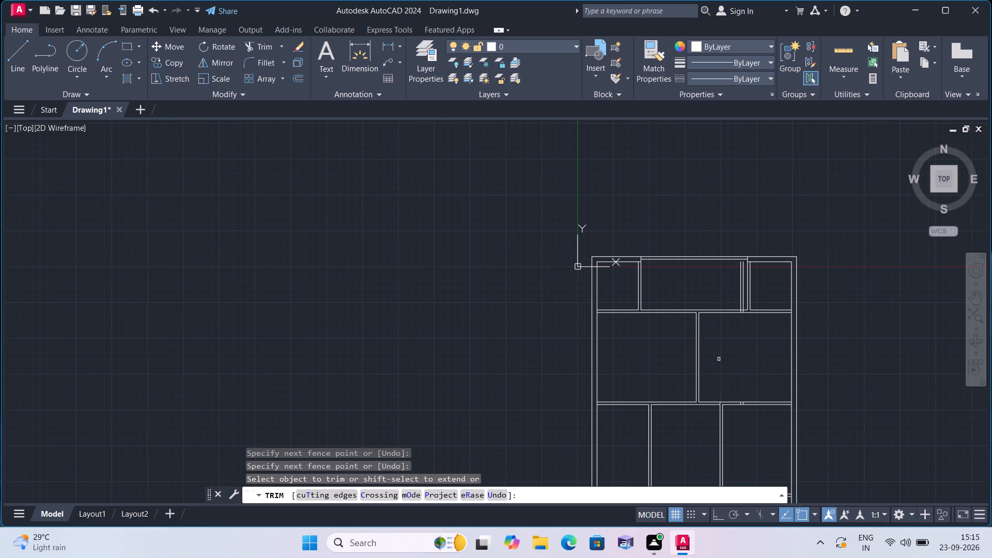
Trim the two leftover stubs inside the horizontal wall between the second and third rows.
scroll(762, 405, "up", 4)
scroll(656, 395, "up", 1)
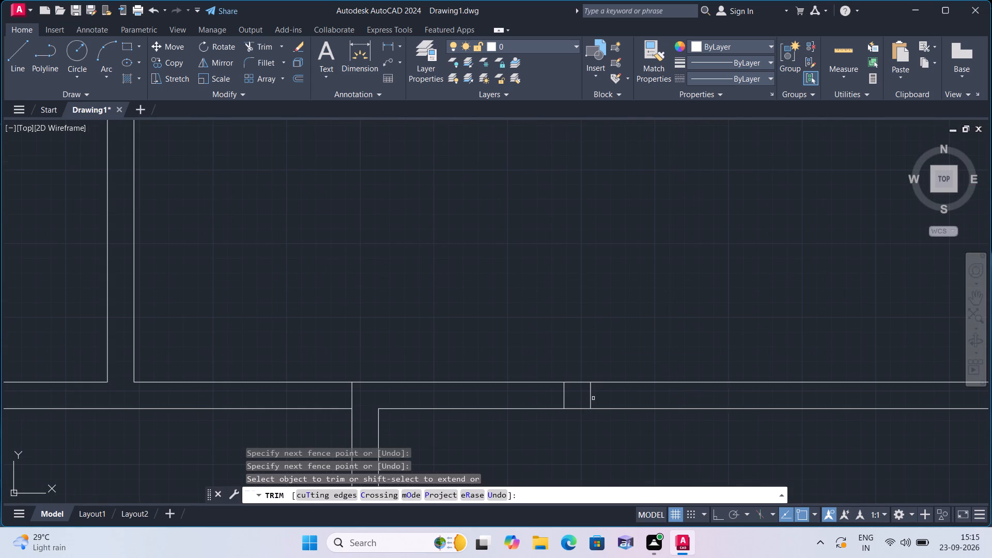
left_click(593, 398)
left_click(541, 391)
Trim the vertical thin wall's two lines out of the top-row middle room and out of the horizontal wall below it.
scroll(541, 374, "down", 2)
scroll(543, 277, "down", 1)
middle_click_drag(543, 276, 656, 511)
scroll(648, 497, "down", 1)
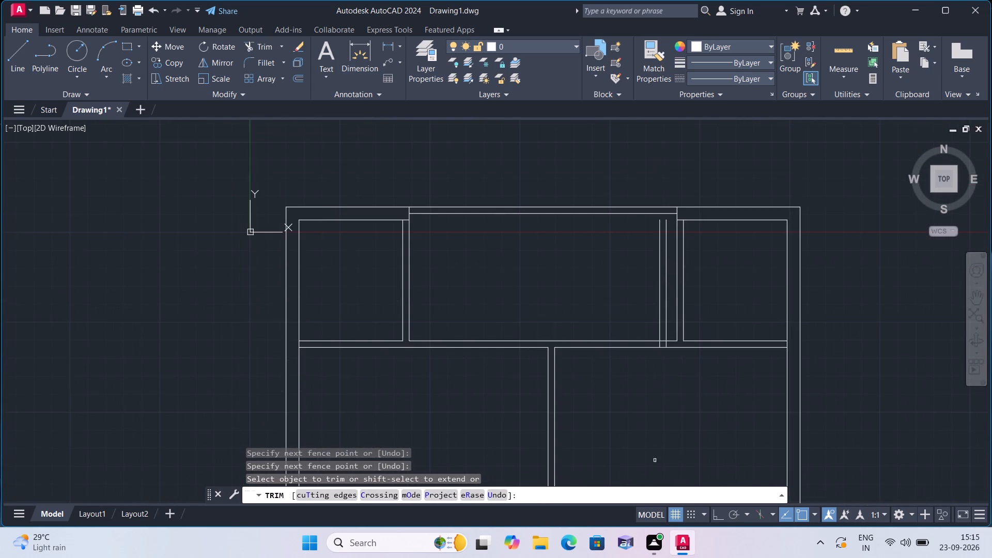
scroll(651, 317, "up", 3)
left_click(651, 316)
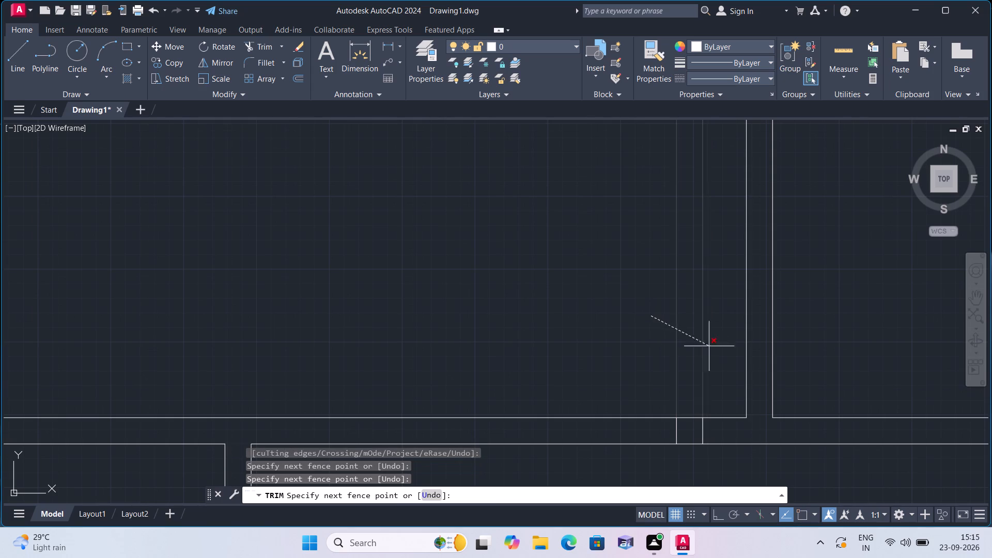
left_click(721, 357)
left_click(714, 430)
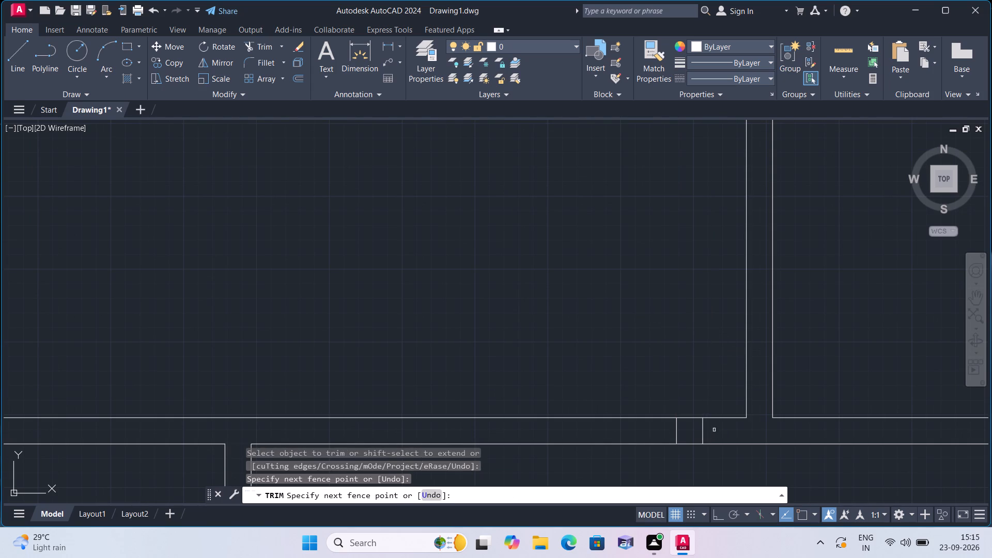
left_click(592, 426)
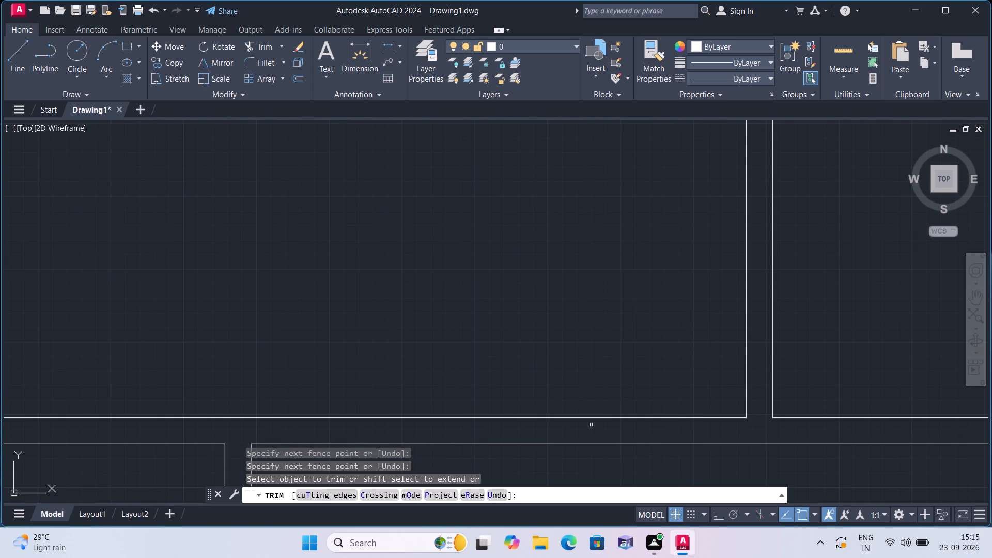
scroll(591, 425, "down", 5)
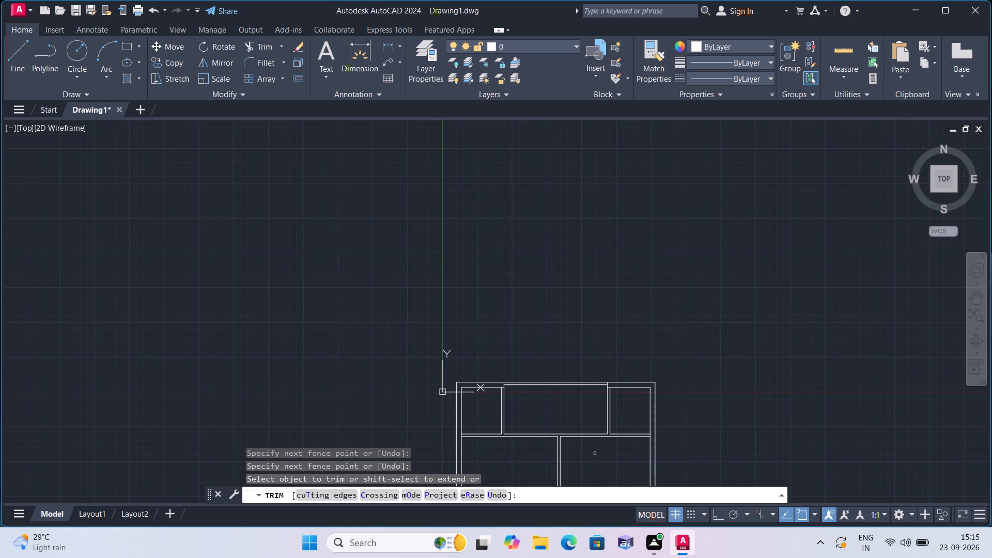
middle_click_drag(595, 448, 640, 394)
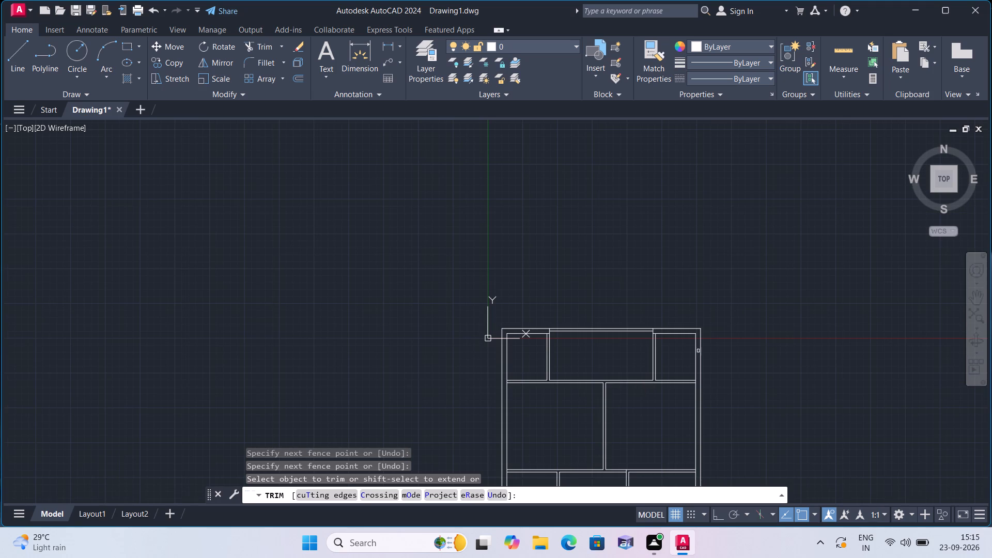
key("space")
With Ortho on, draw a line 3" left from the top-left room's lower-right corner and down across the wall thickness as a door jamb.
type("l")
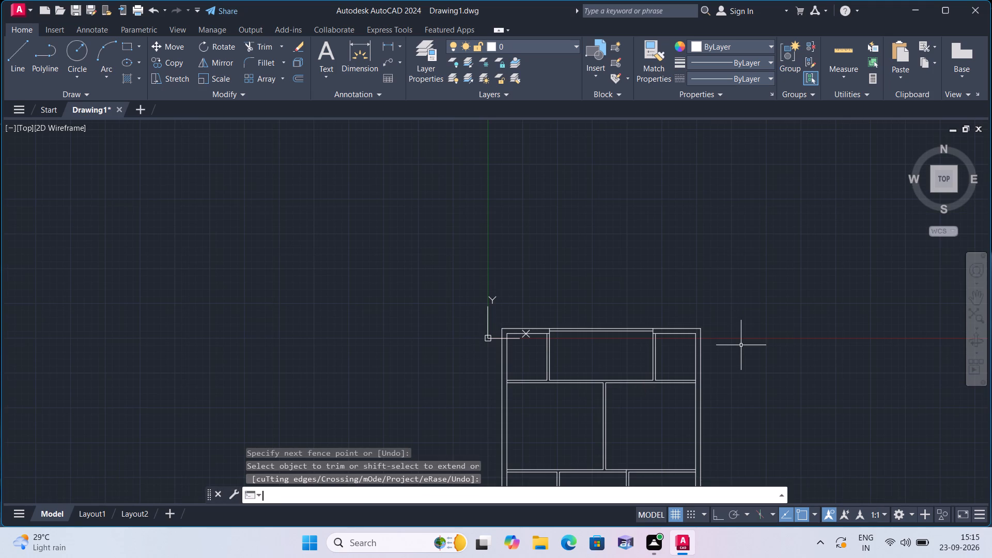
key("space")
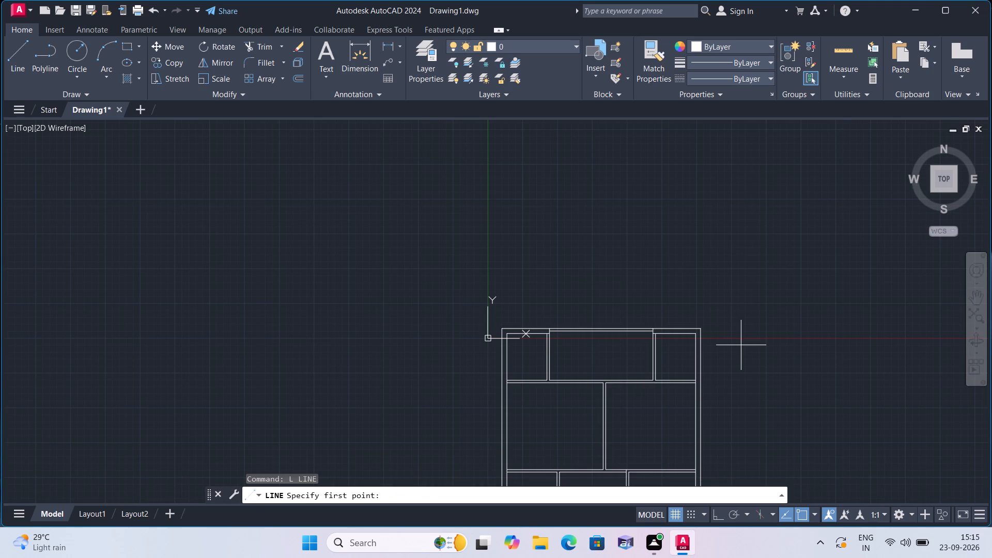
key("F8")
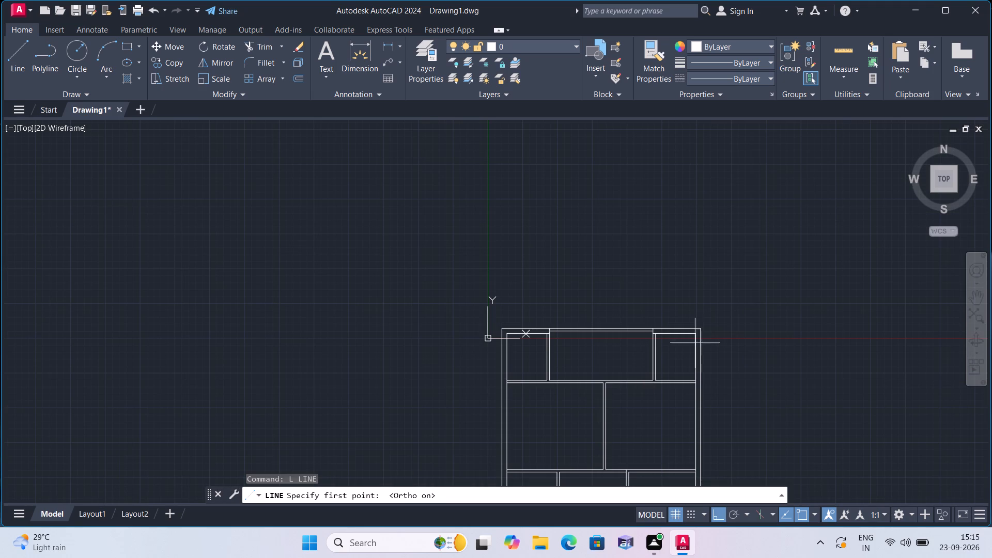
scroll(537, 359, "up", 4)
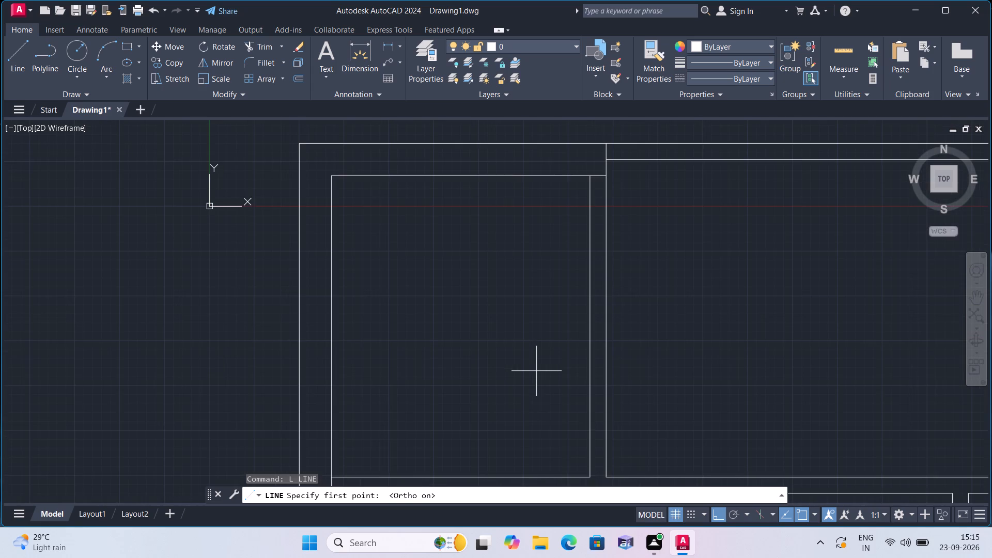
middle_click_drag(536, 373, 578, 295)
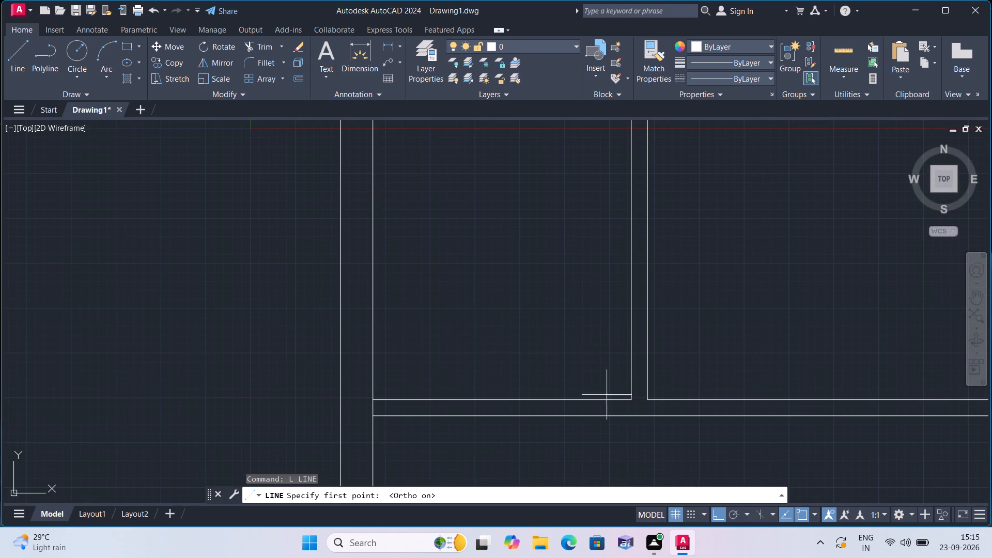
left_click(629, 399)
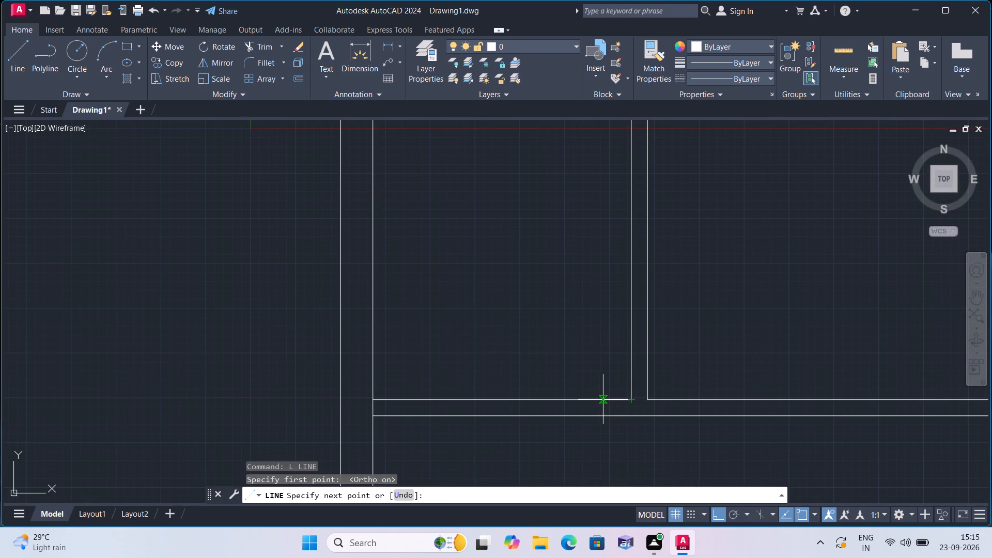
type("3\"")
key("space")
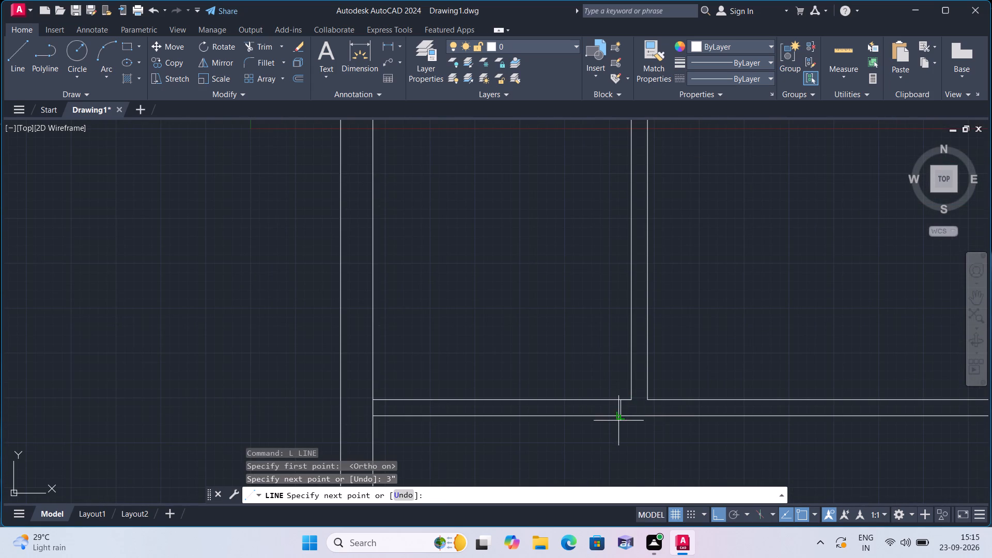
left_click(618, 417)
key("space")
Draw consecutive 2", 2' and 2" segments leftward along the wall's centre from the midpoint of the door jamb.
key("space")
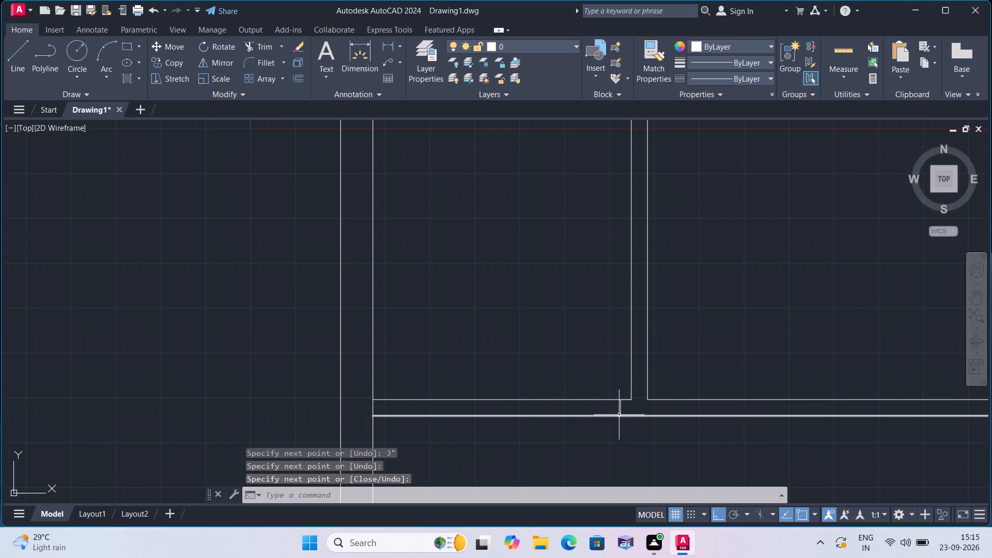
left_click(624, 407)
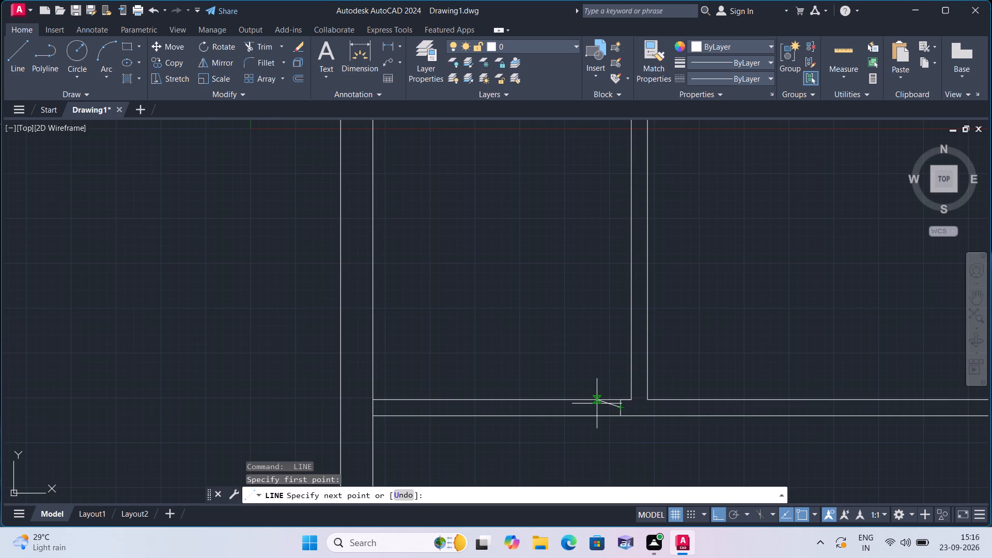
type("2\"")
key("space")
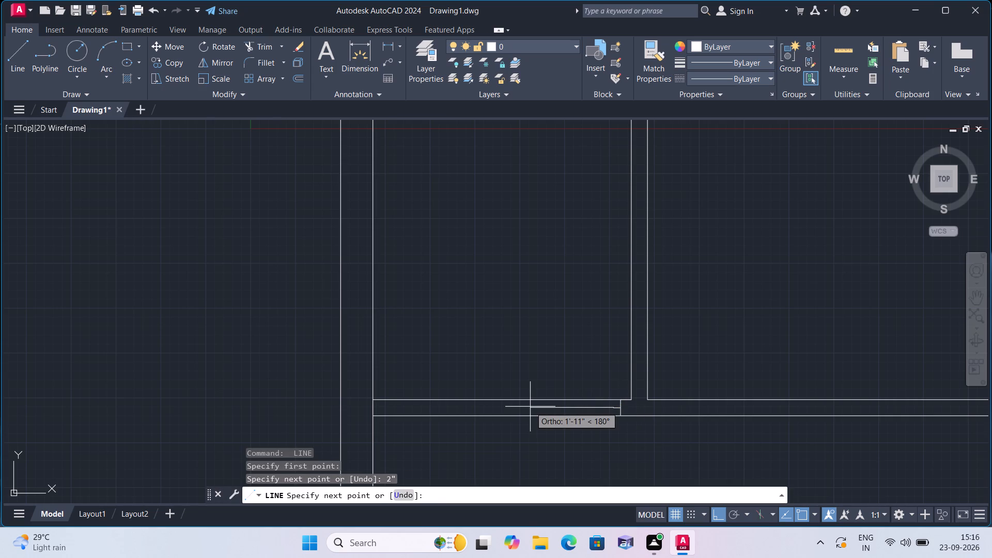
type("2'")
key("space")
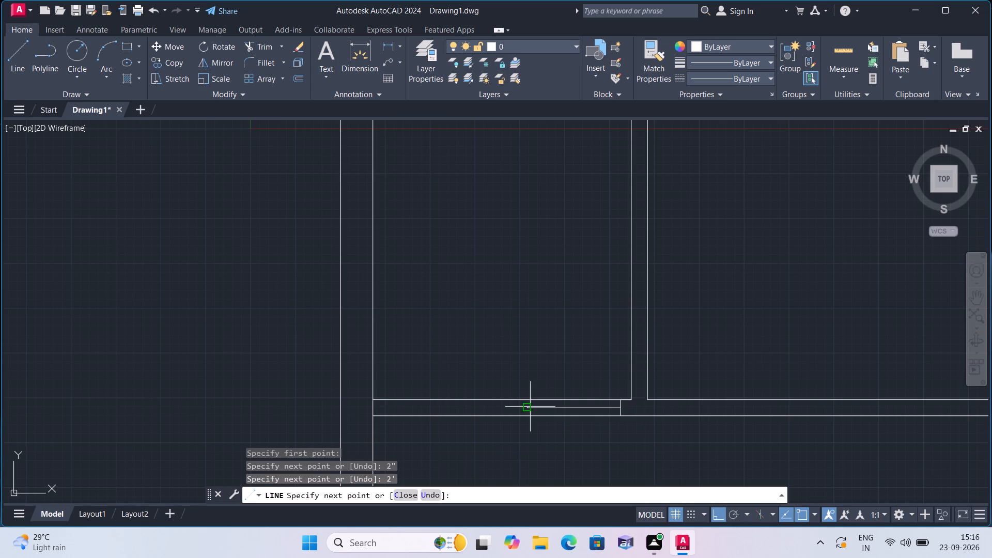
type("2\"")
key("space")
Draw the opposite door jamb across the full wall thickness at the far end of the centre segments.
scroll(429, 388, "up", 2)
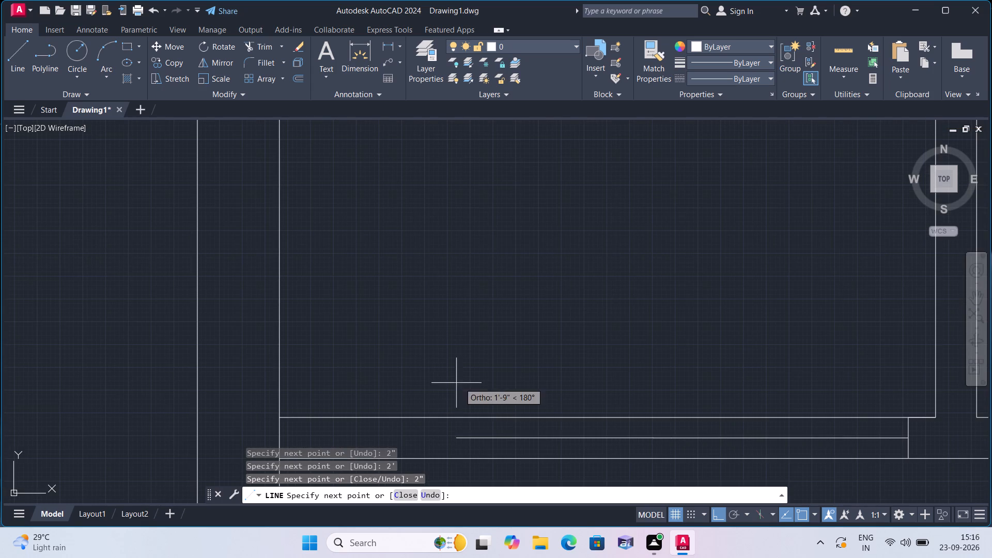
left_click(656, 417)
key("space")
key("space")
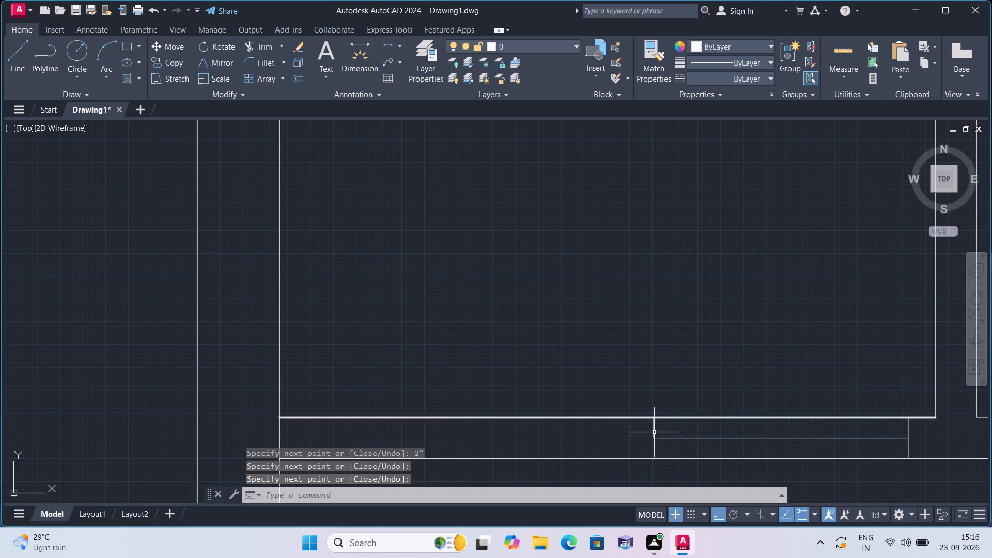
left_click(652, 441)
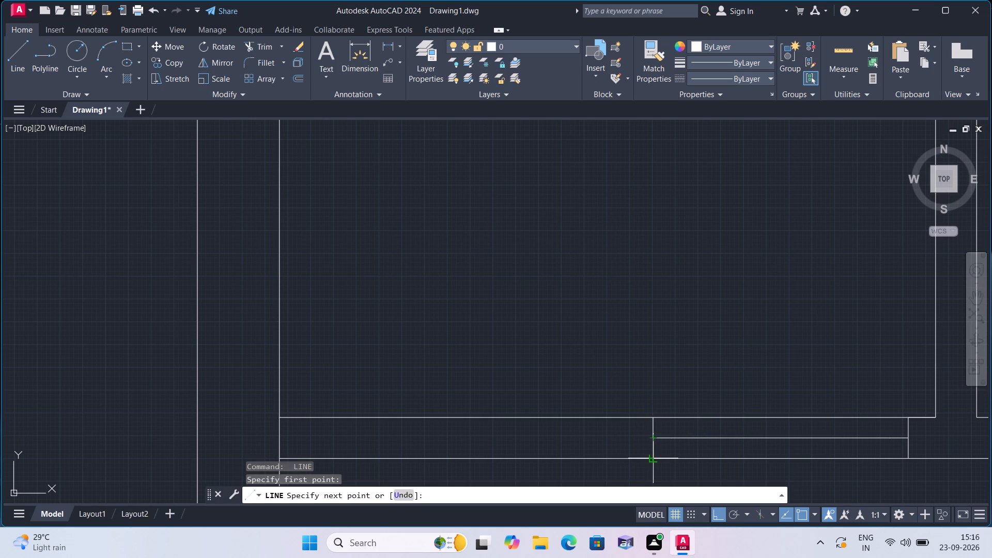
left_click(652, 460)
key("space")
Delete the 2' centre segment between the jambs and the 3" helper line at the room corner.
scroll(658, 443, "down", 2)
middle_click_drag(657, 440, 555, 344)
scroll(655, 438, "down", 1)
scroll(562, 365, "up", 1)
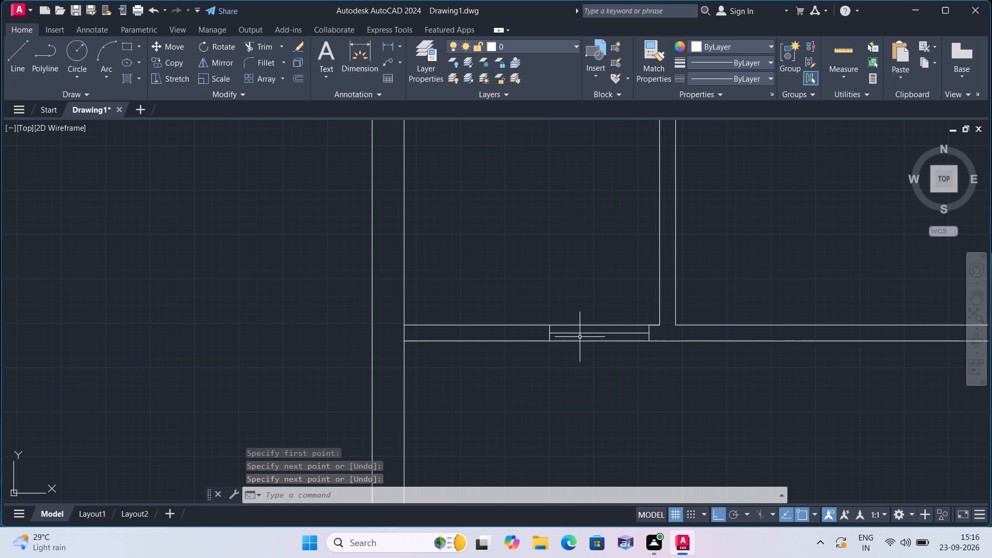
left_click(584, 332)
scroll(620, 323, "up", 1)
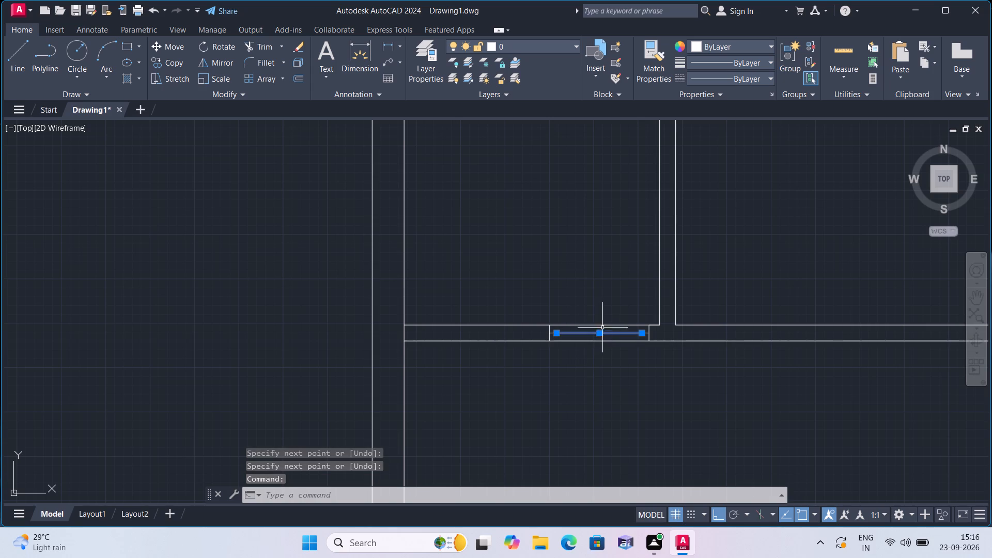
scroll(625, 322, "up", 1)
left_click(695, 328)
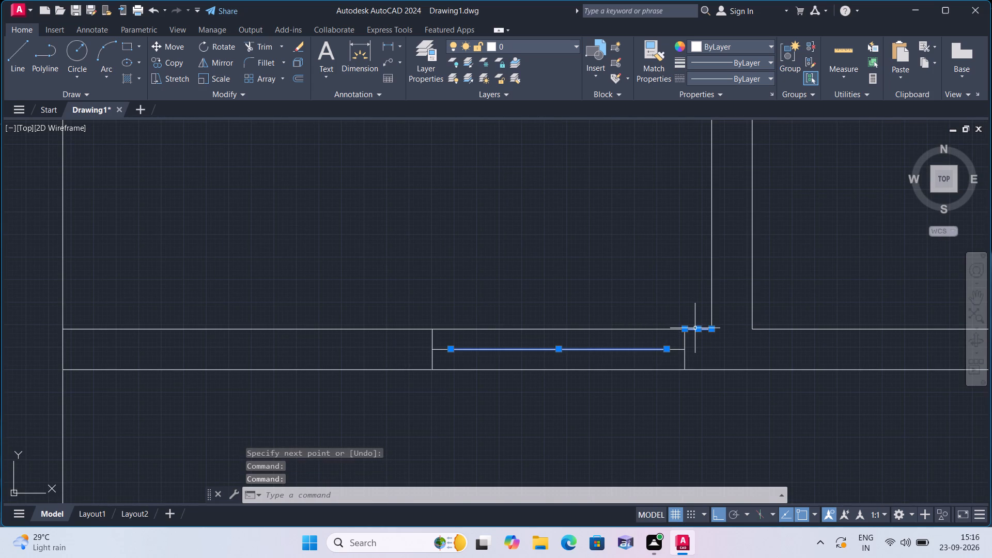
key("Delete")
Draw a 2' door leaf line upward into the top-left room from the inner end of the right jamb's 2" stub.
type("l")
key("space")
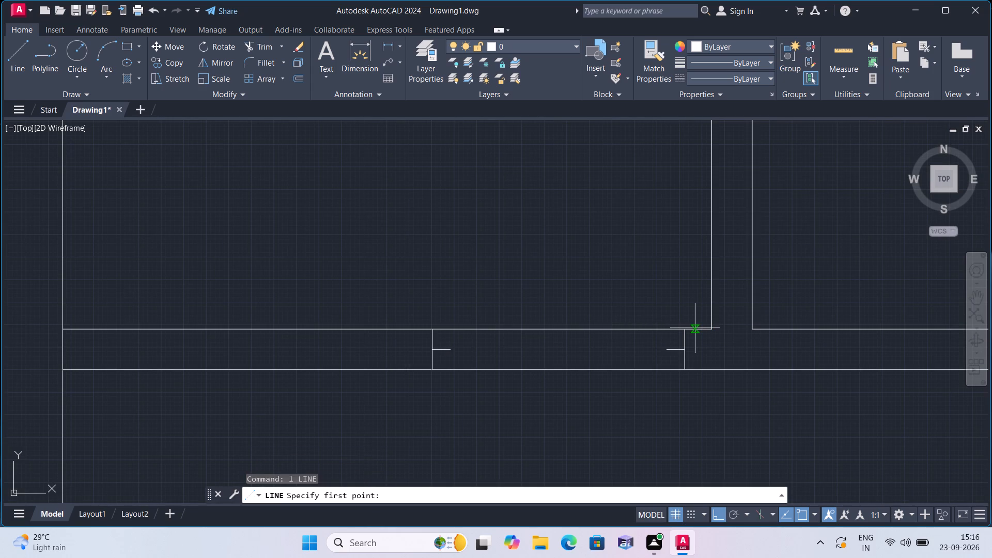
scroll(665, 357, "up", 1)
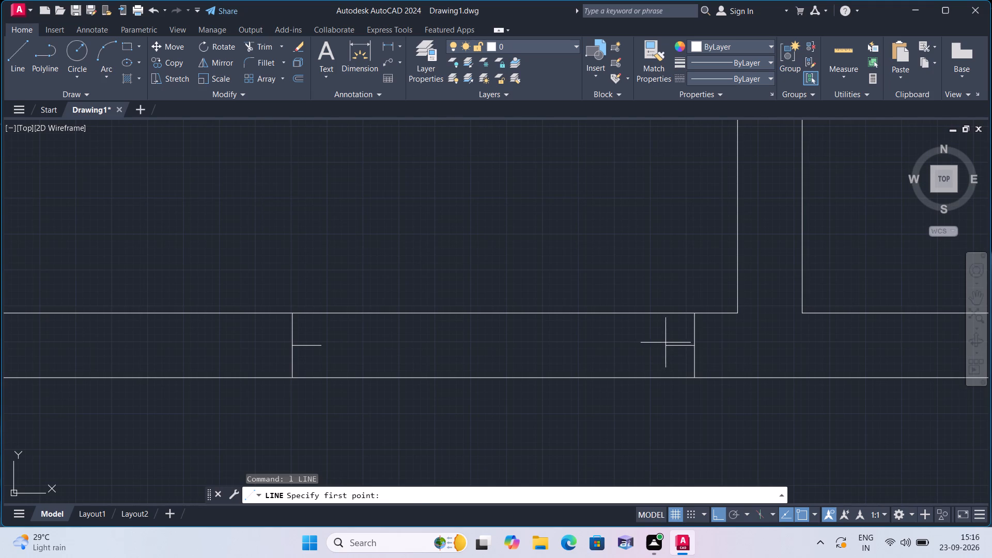
left_click(665, 342)
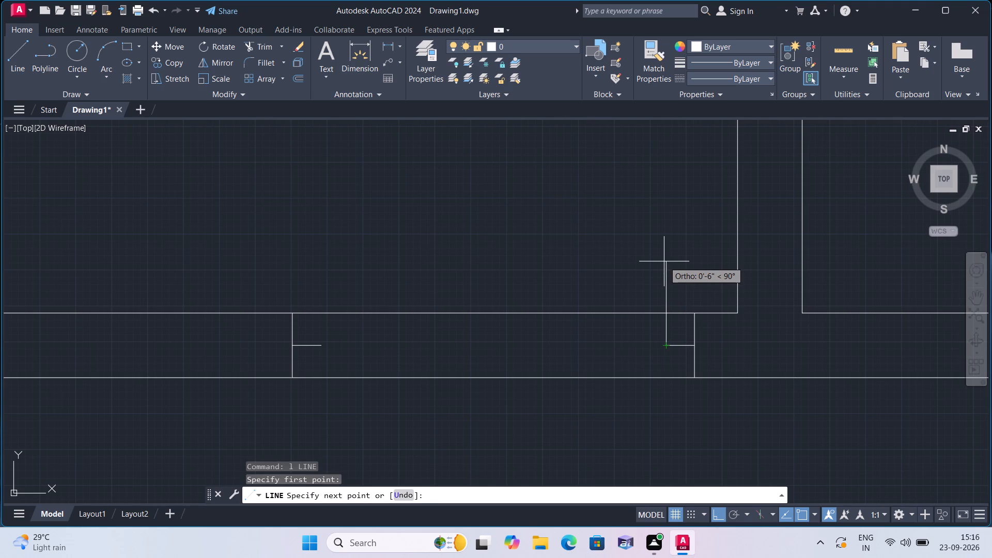
type("2'")
key("space")
key("Escape")
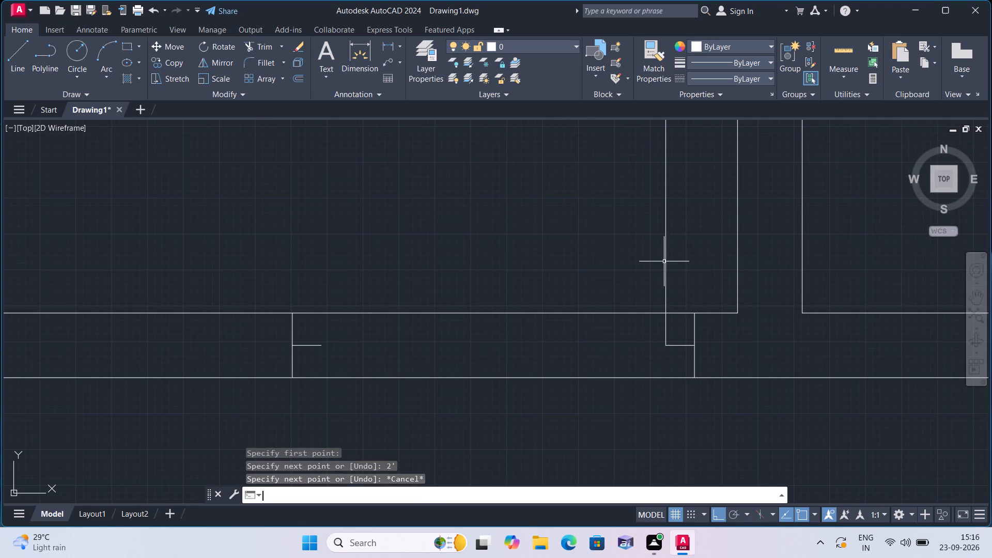
Draw the door swing with a Start, End, Direction arc from the leaf's top end to the left jamb's 2" stub.
scroll(664, 261, "down", 3)
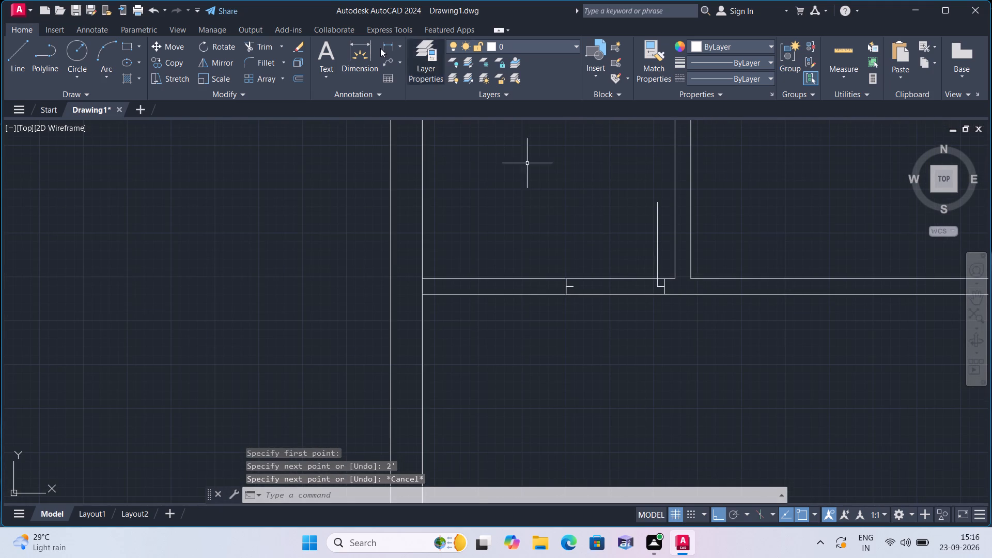
left_click(104, 76)
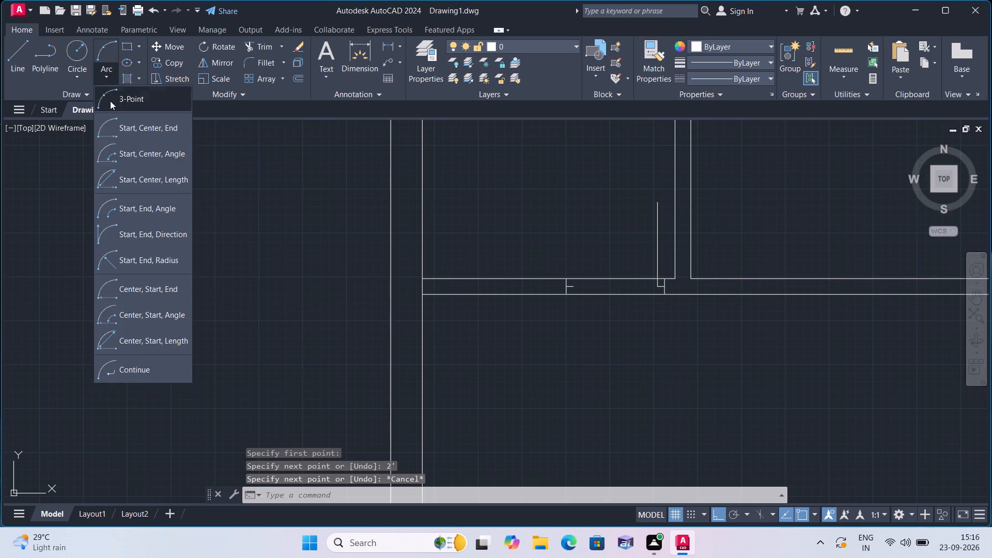
left_click(154, 229)
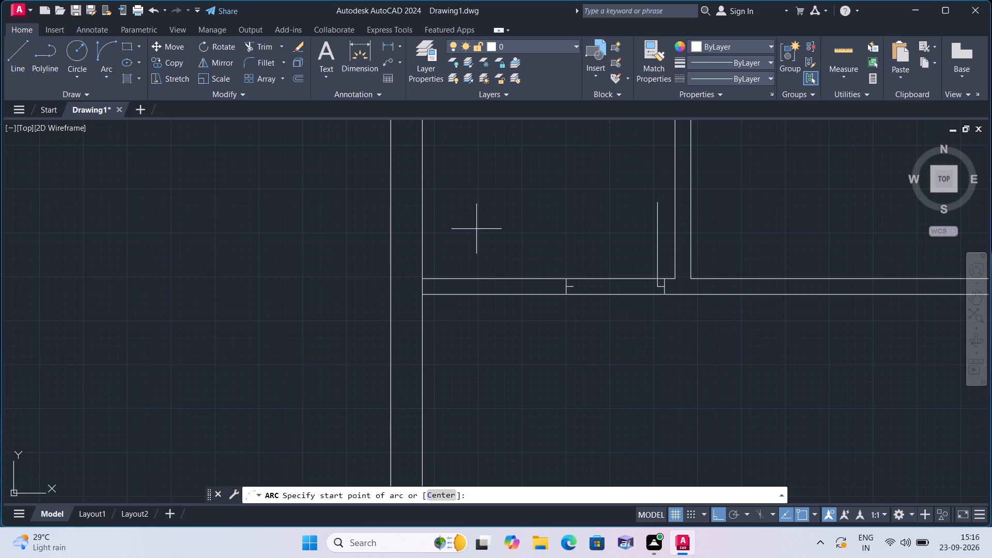
left_click(660, 200)
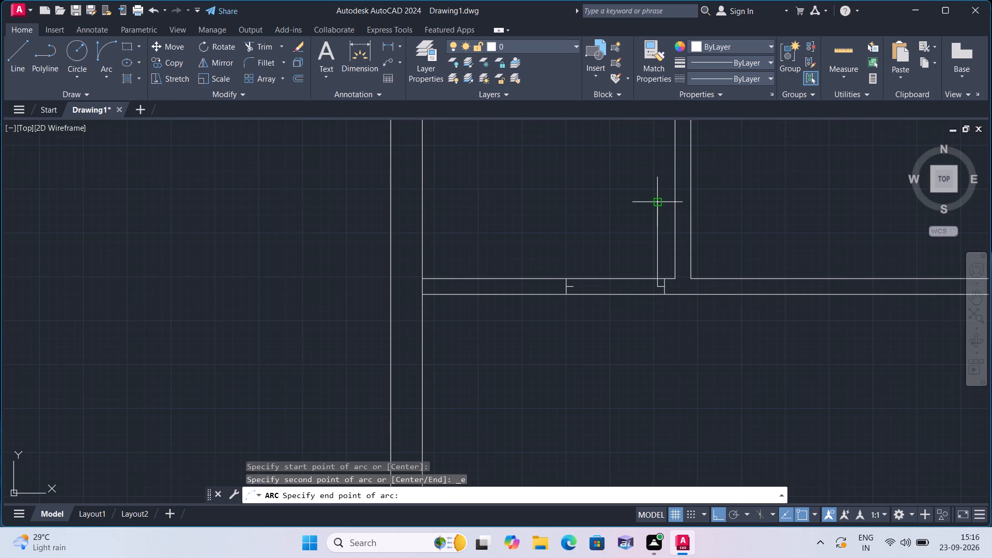
left_click(574, 286)
left_click(569, 237)
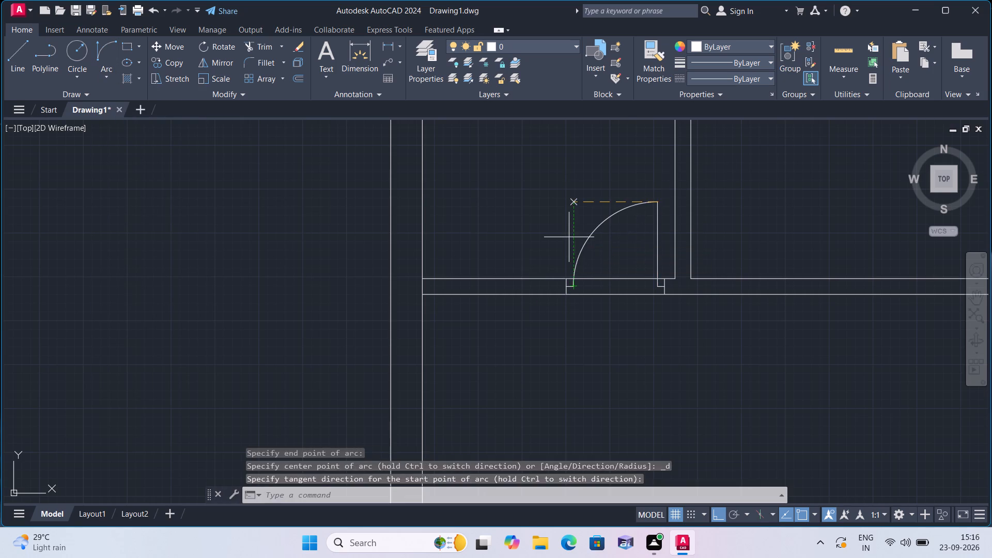
Draw a 3" helper line rightward from the top-middle room's lower-left corner and a door jamb from its end across the wall thickness.
scroll(548, 244, "down", 3)
scroll(579, 332, "down", 1)
middle_click_drag(579, 332, 360, 342)
type("l")
key("space")
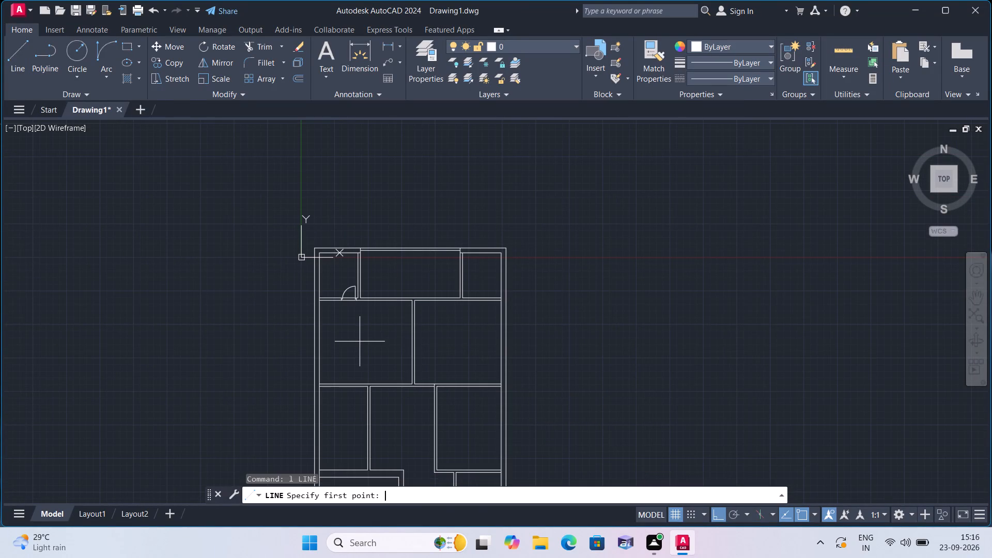
scroll(354, 293, "up", 3)
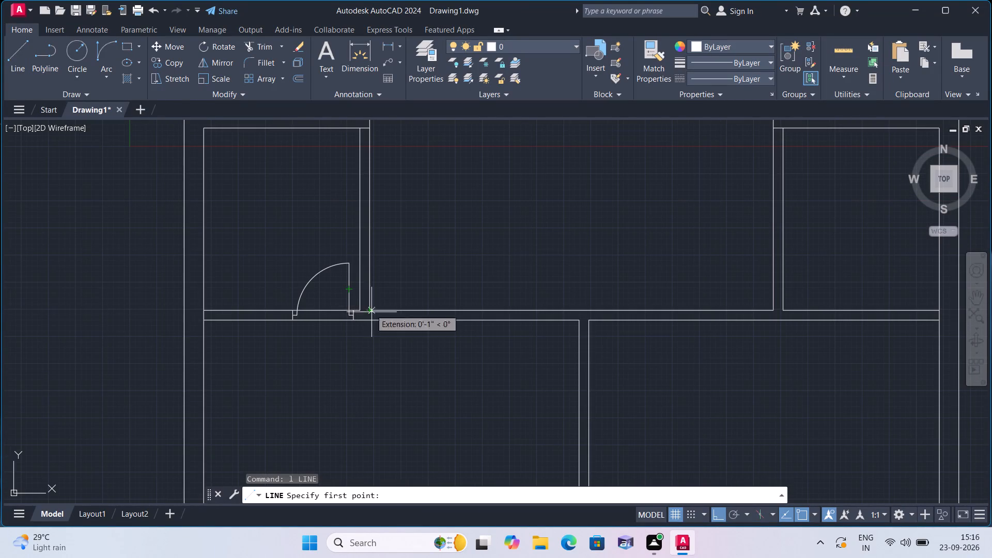
left_click(370, 308)
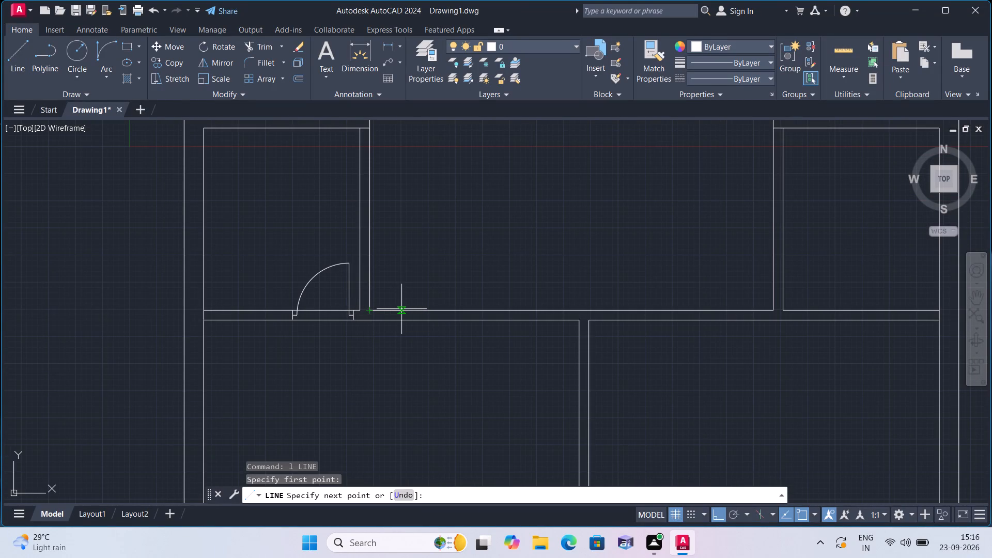
type("3\"")
key("space")
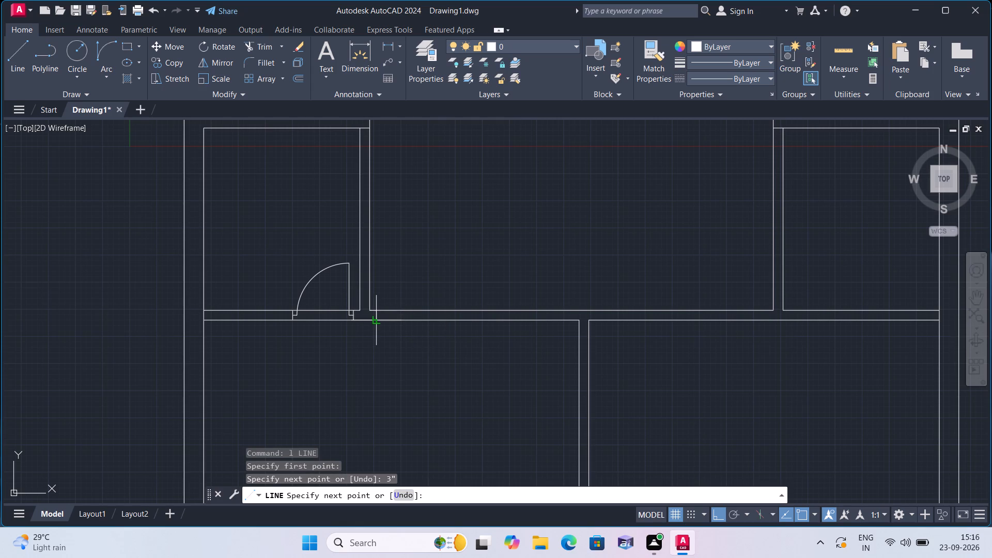
left_click(377, 317)
key("space")
Draw consecutive wall-centre segments of 2", 3' and 2" rightward from the new jamb's midpoint.
key("space")
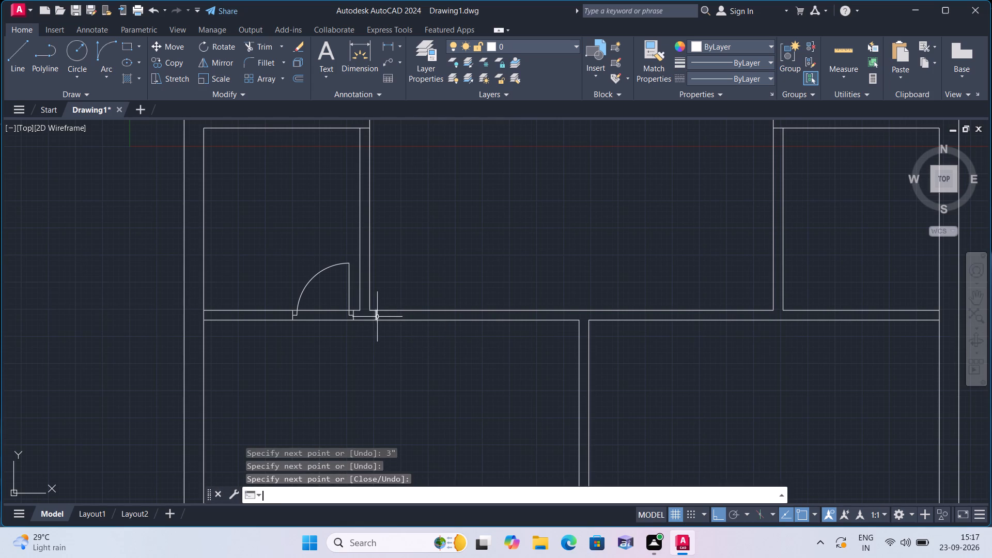
scroll(377, 317, "up", 2)
key("space")
left_click(373, 313)
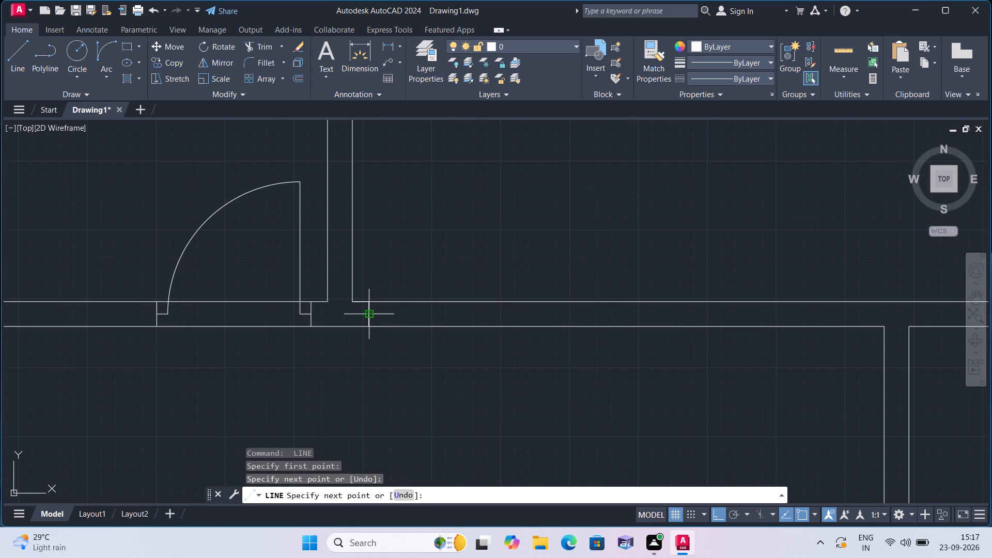
type("2\"")
key("space")
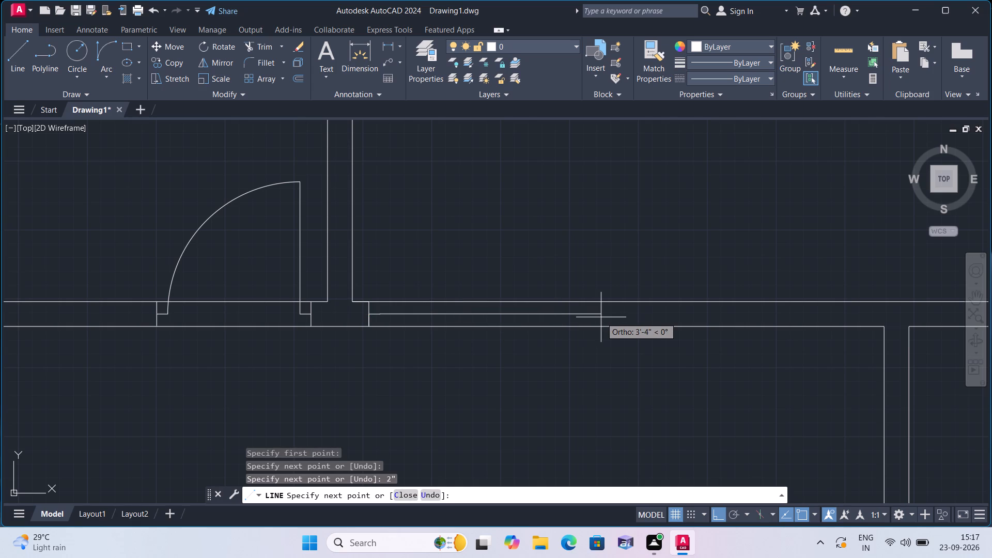
type("3'")
key("space")
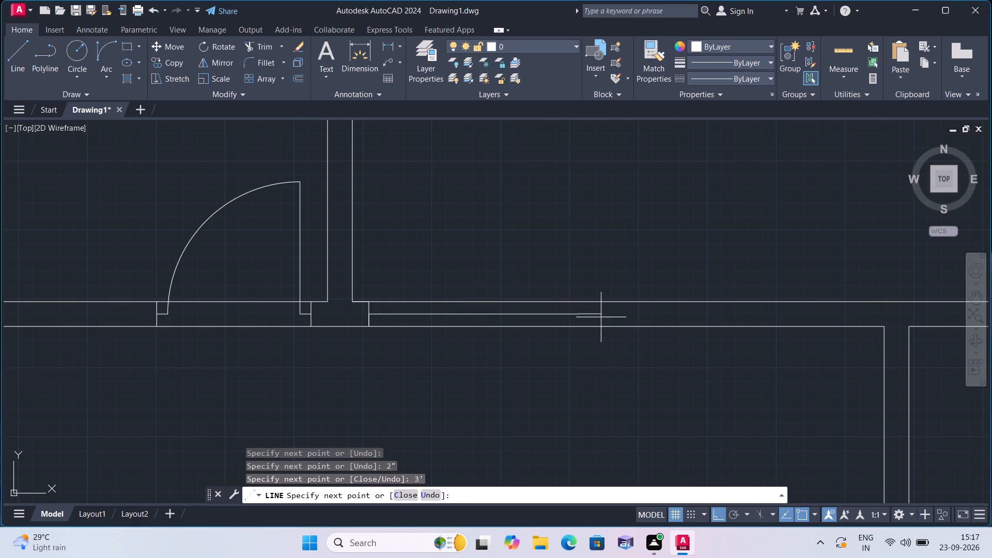
type("2\"")
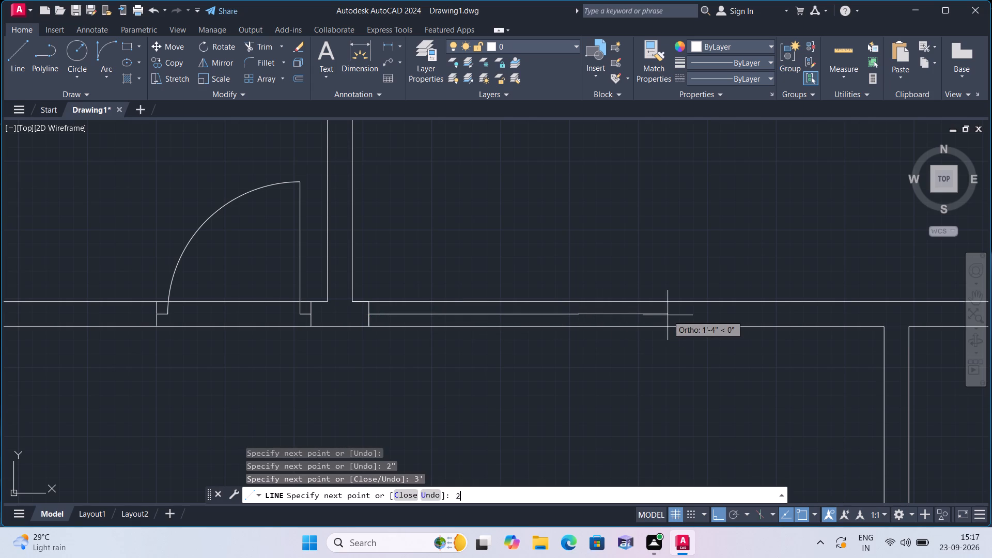
key("space")
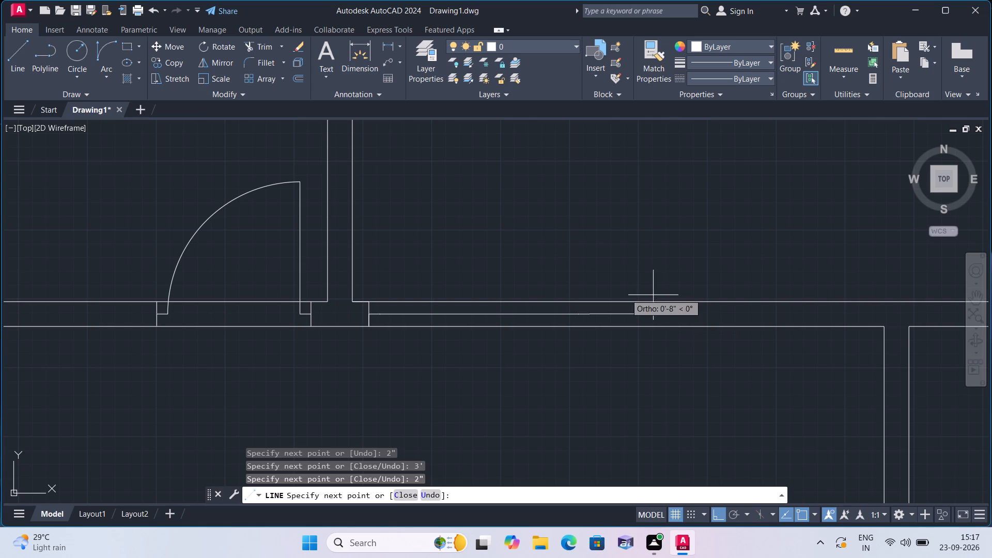
Draw the opposite door jamb across the full wall thickness at the far end of the centre segments.
left_click(590, 299)
key("space")
key("space")
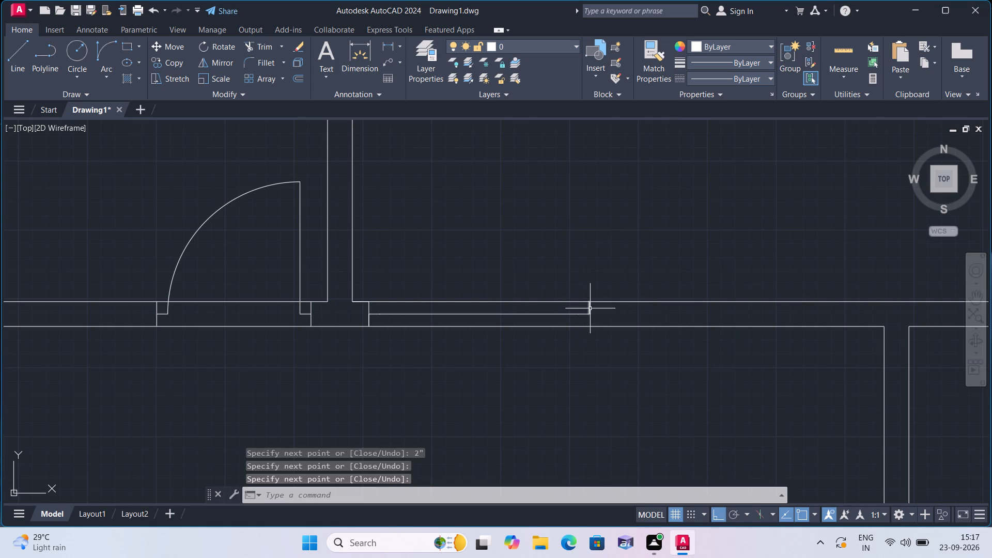
left_click(590, 311)
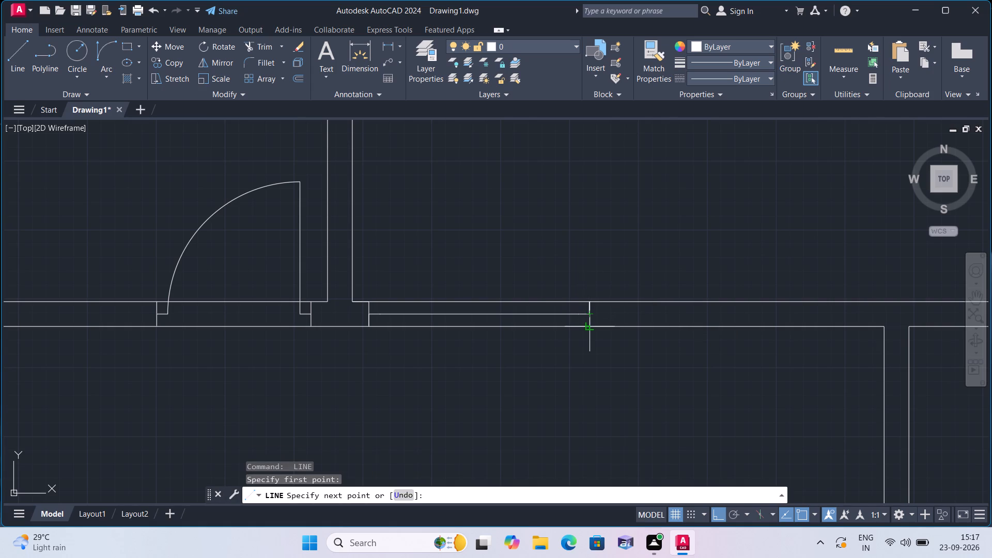
left_click(588, 327)
key("space")
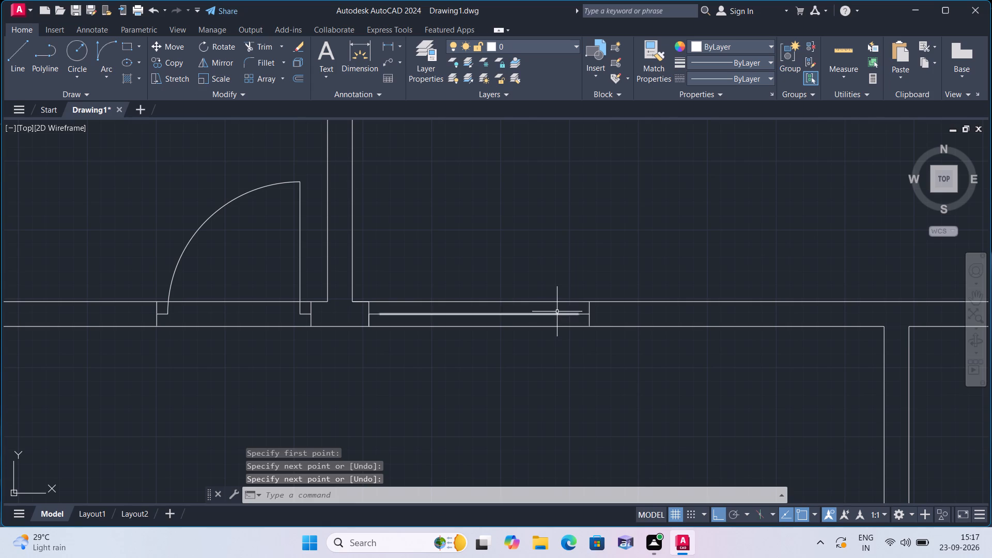
Delete the 3' centre segment between the jambs and the 3" helper line at the room corner.
left_click(557, 314)
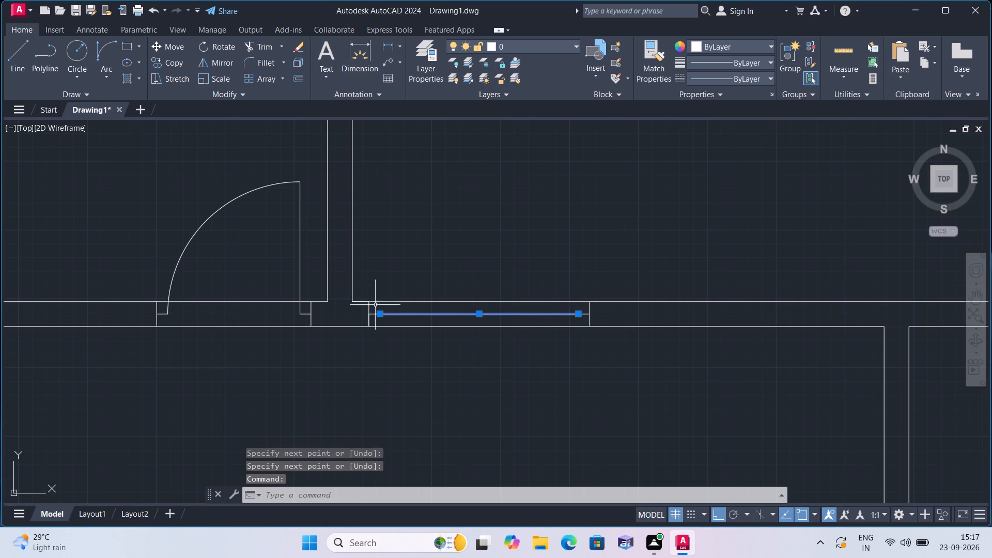
left_click(355, 302)
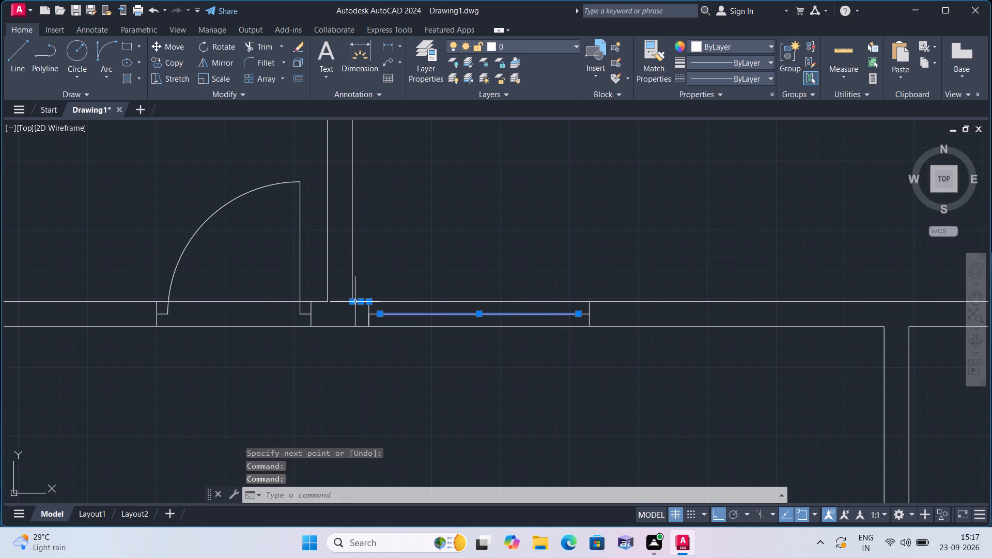
key("Delete")
Draw a 3' door leaf line upward into the top-middle room from the inner end of the left jamb's 2" stub.
type("l")
key("space")
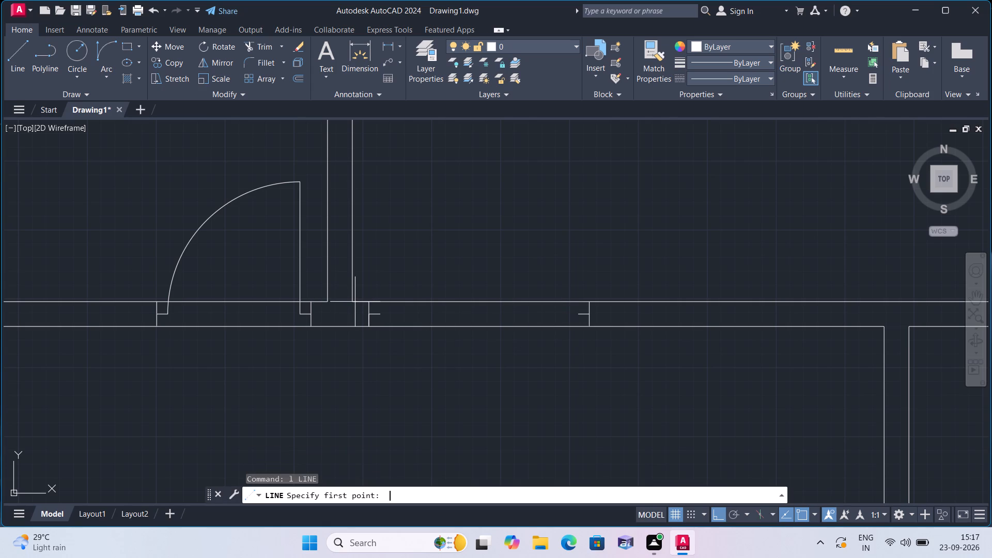
scroll(349, 311, "up", 1)
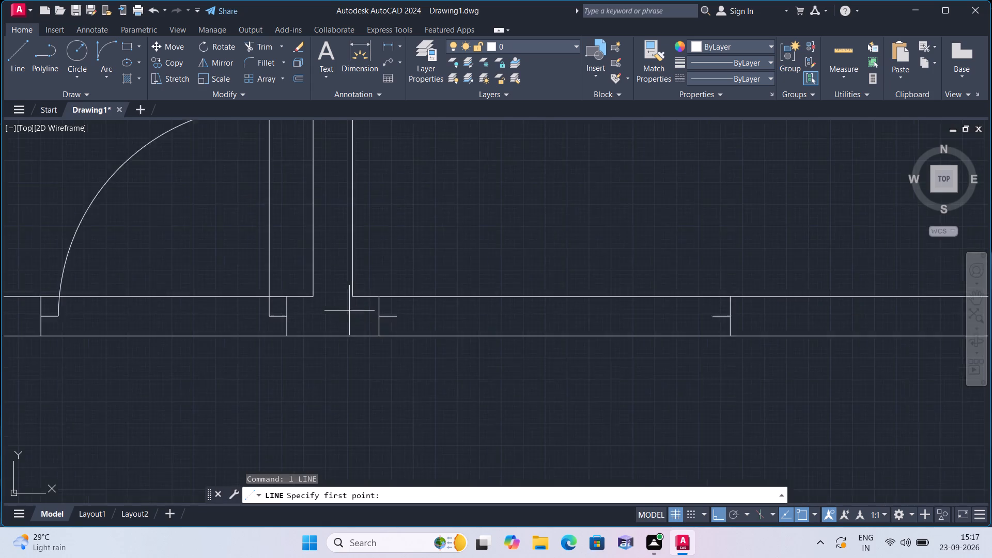
left_click(400, 314)
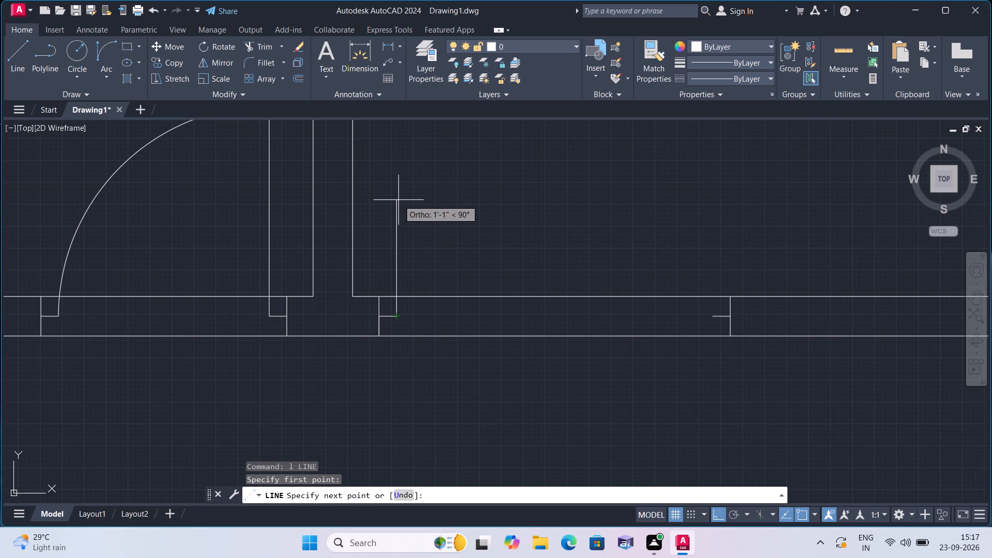
type("3'")
key("space")
key("Escape")
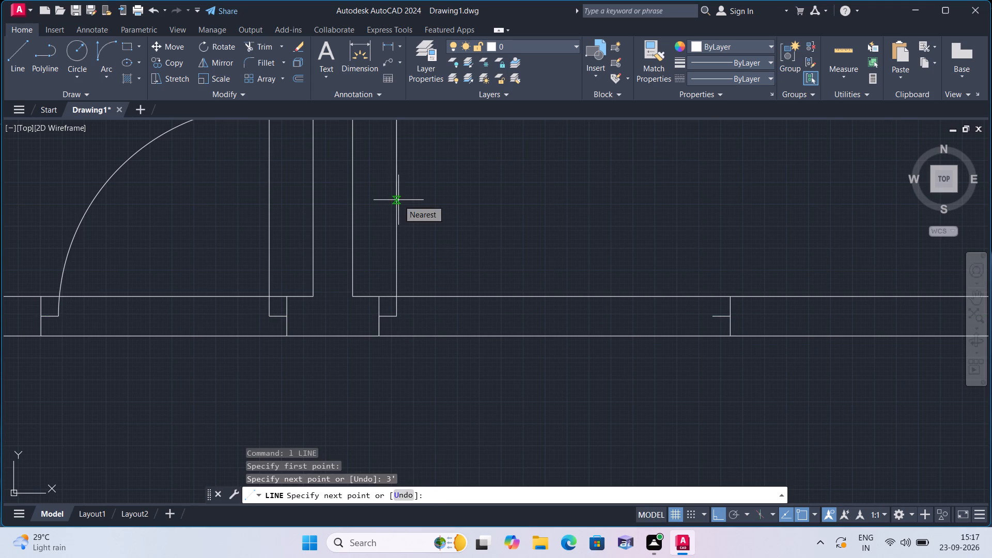
Draw the door swing with a Start, End, Direction arc from the 3' leaf's top end to the right jamb's 2" stub.
scroll(398, 200, "down", 2)
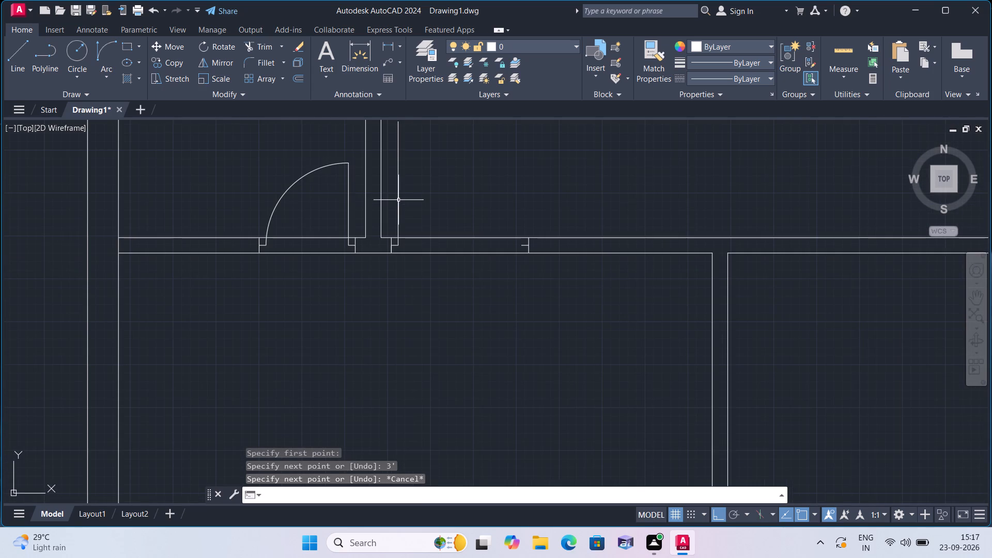
middle_click_drag(398, 200, 411, 273)
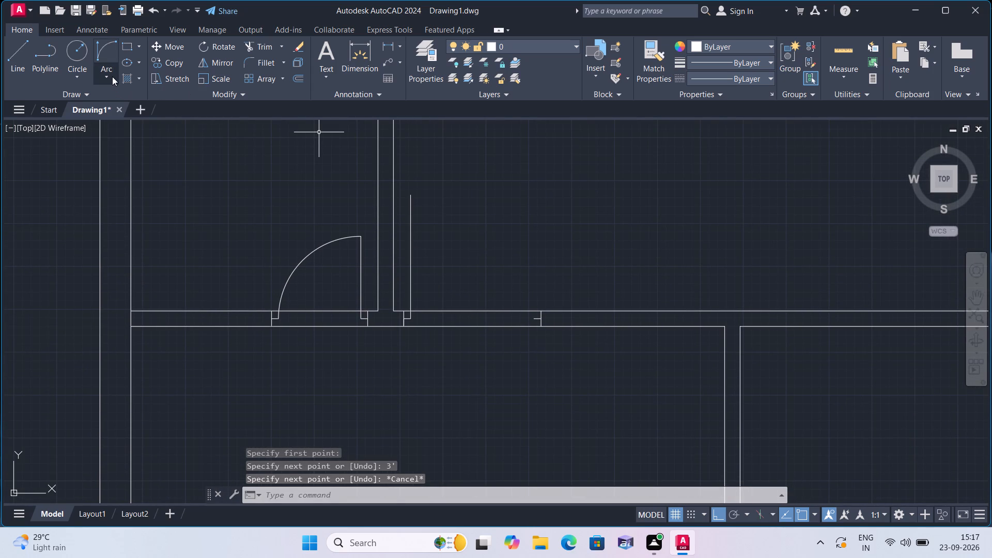
left_click(112, 76)
left_click(150, 237)
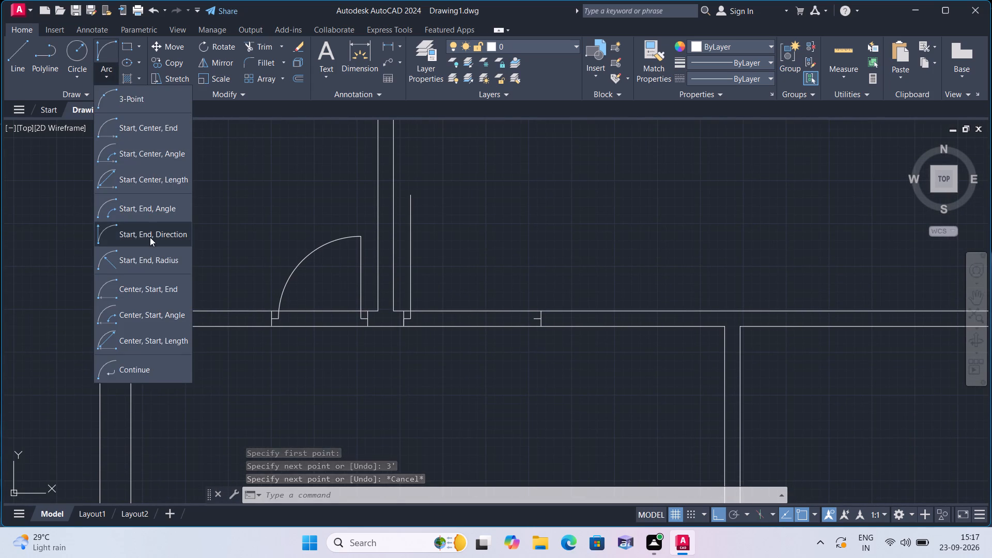
left_click(408, 193)
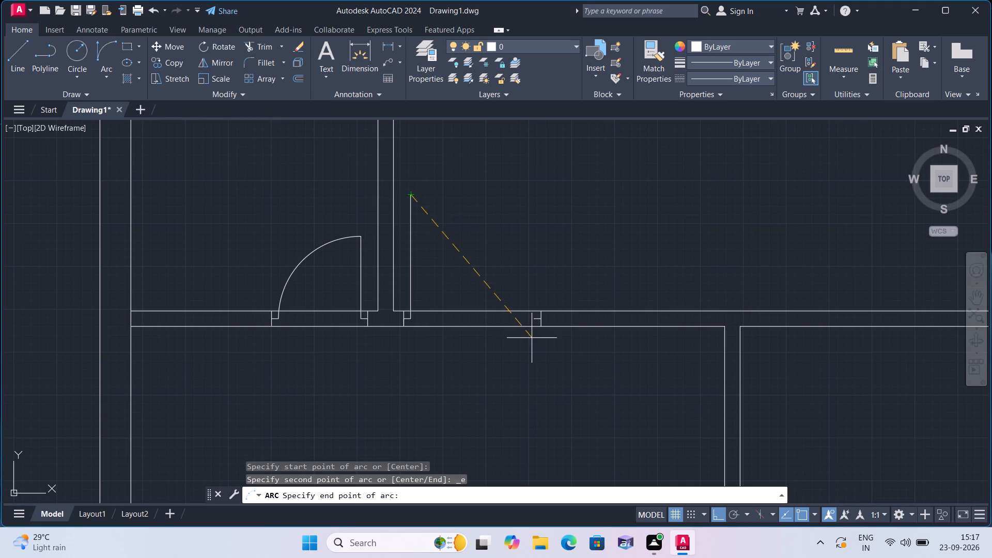
left_click(532, 322)
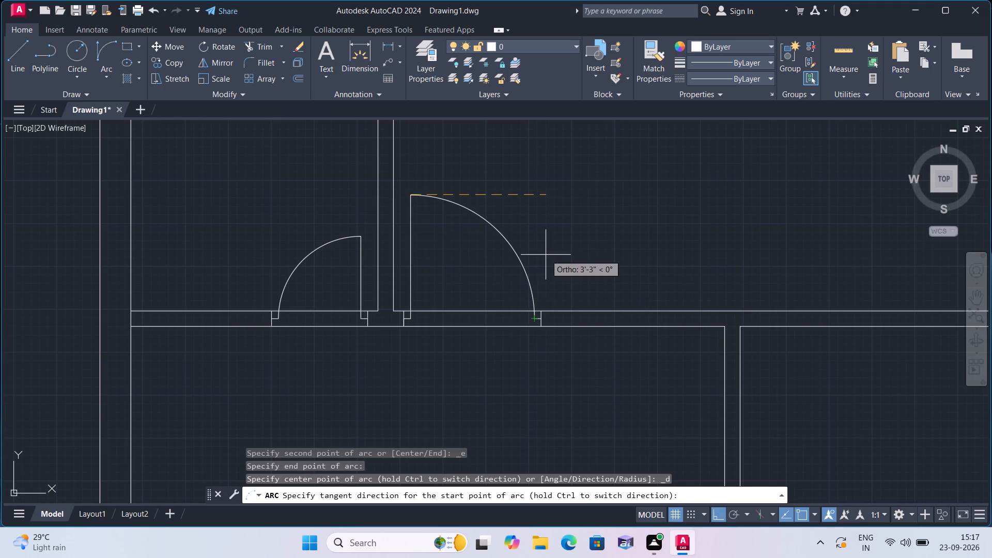
left_click(546, 249)
Draw a 3" helper line leftward from the top-middle room's lower-right corner and a door jamb from its end across the wall thickness.
scroll(546, 248, "down", 3)
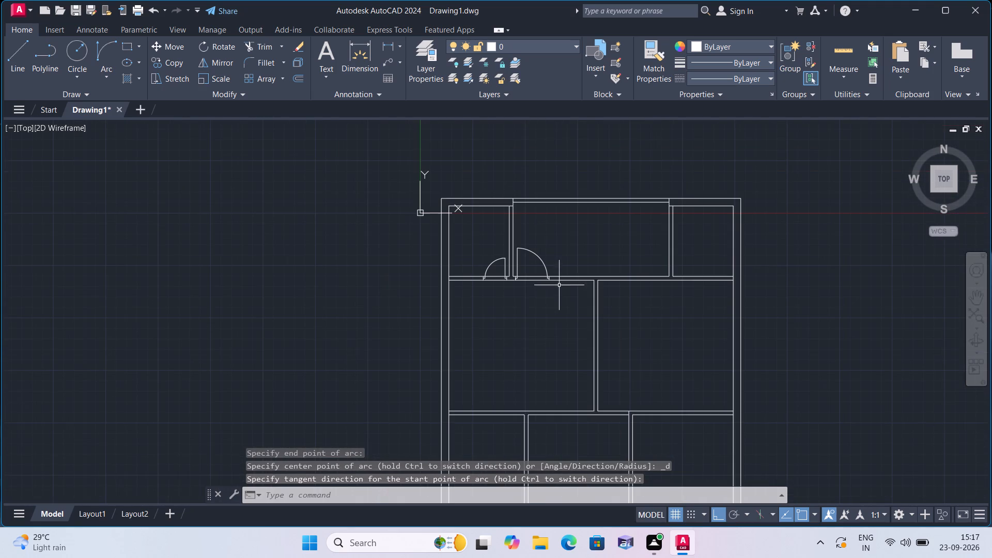
middle_click_drag(561, 318, 347, 310)
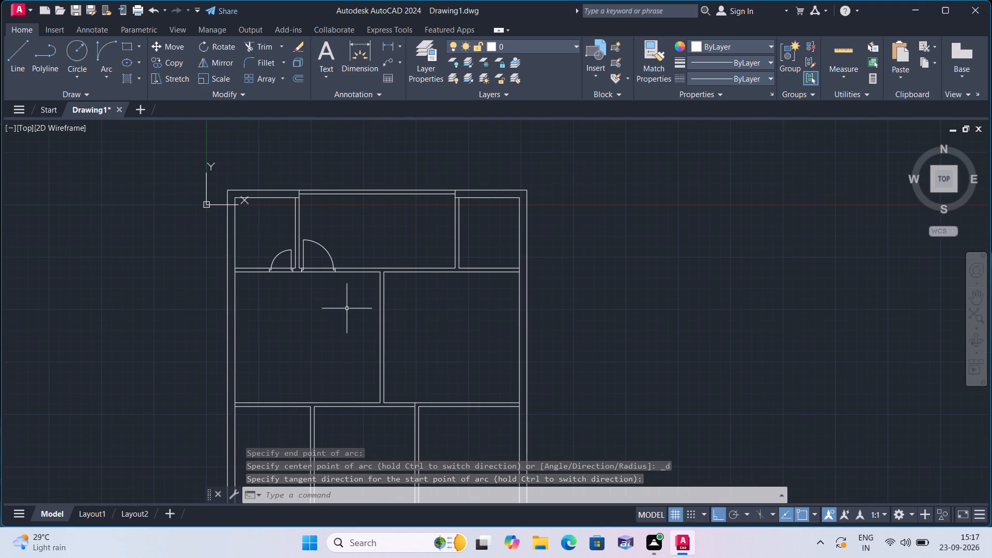
type("l")
key("space")
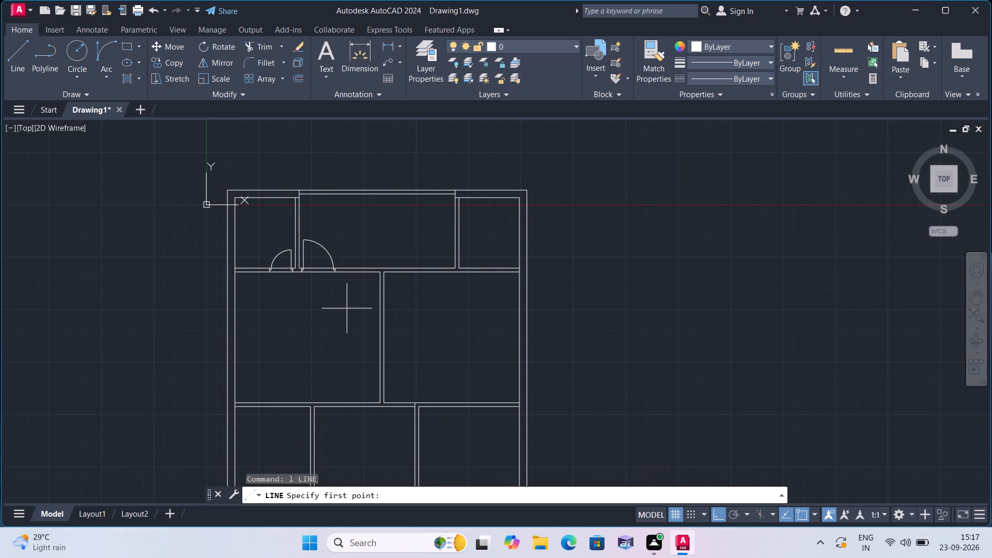
scroll(376, 264, "up", 3)
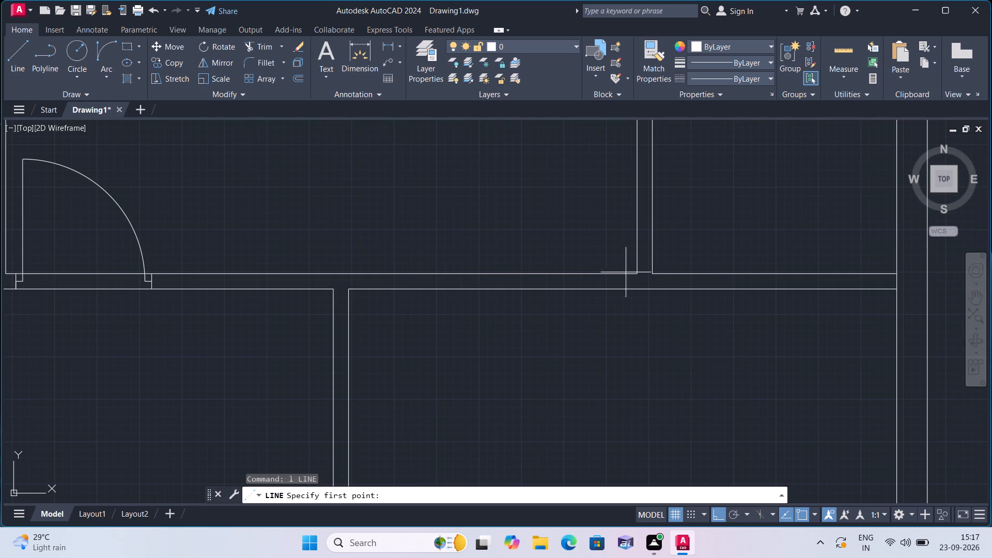
left_click(640, 272)
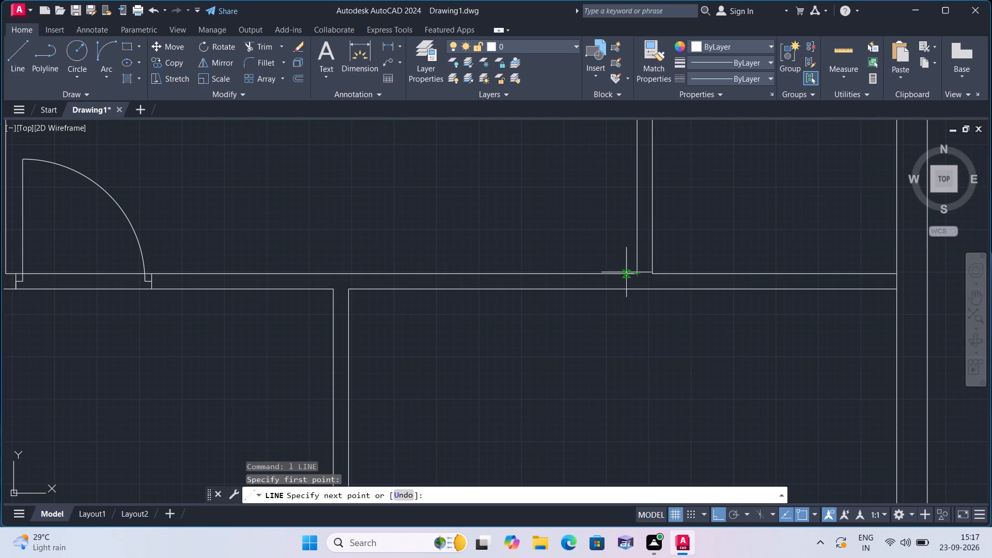
type("3\"")
key("space")
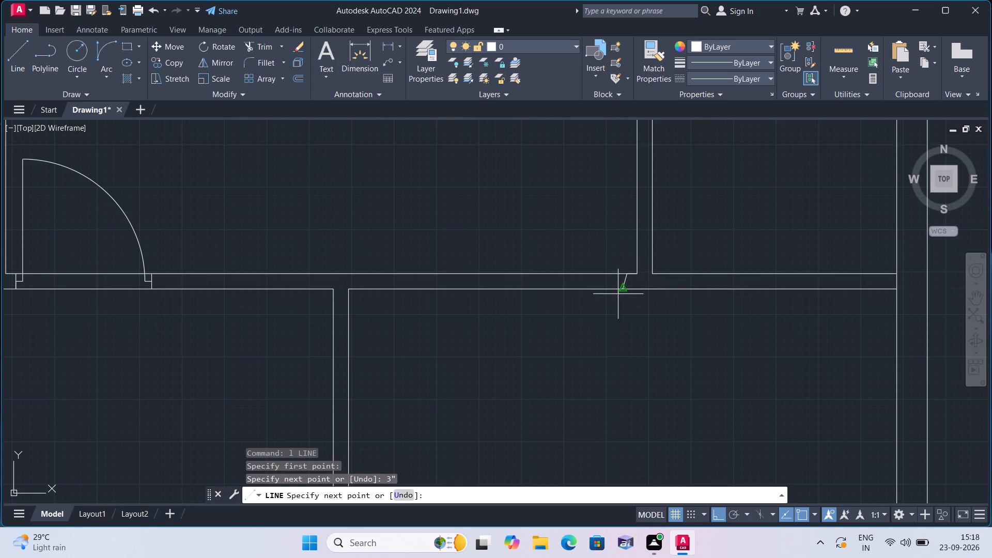
left_click(628, 291)
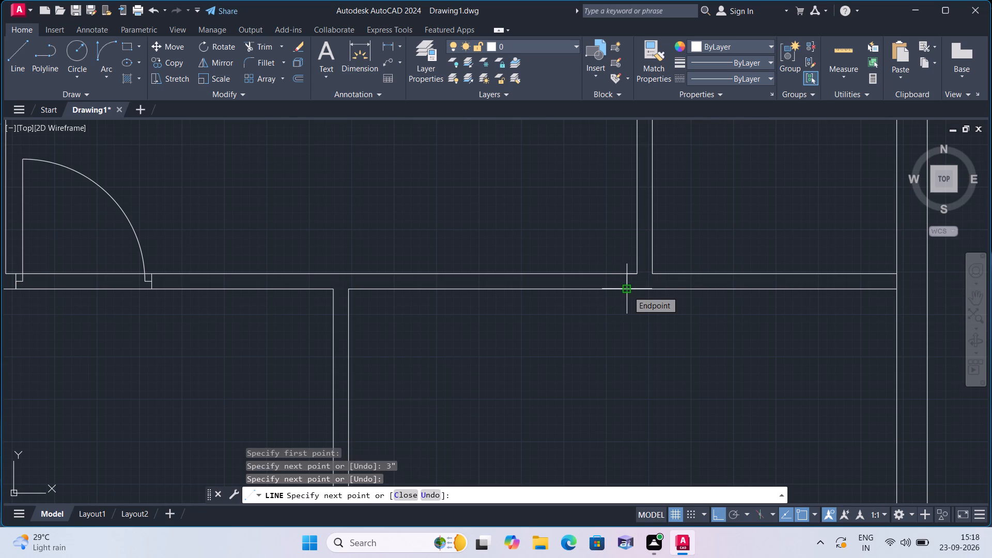
key("space")
Draw connected 2", 3' and 2" line segments leftward along the wall's centre from the midpoint of the new jamb.
key("space")
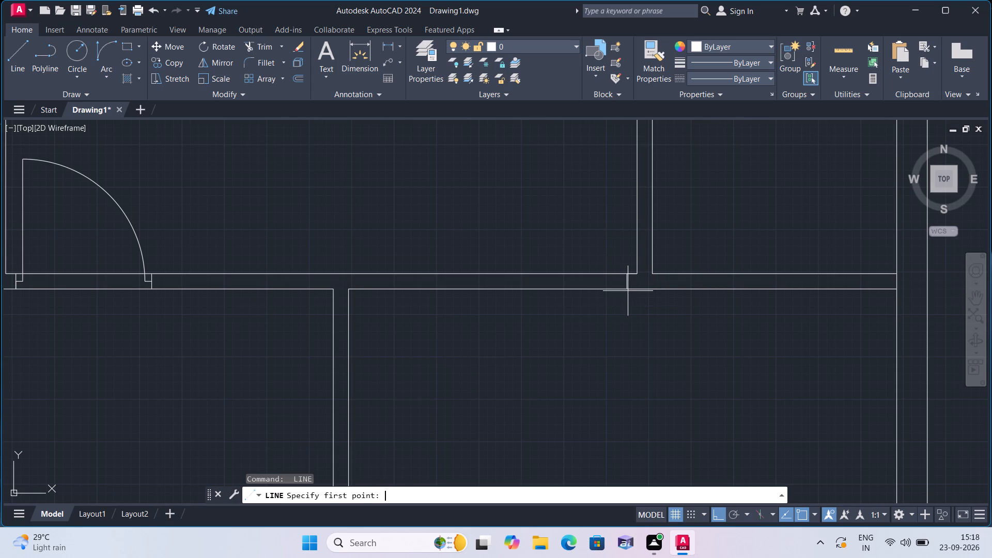
scroll(628, 291, "up", 4)
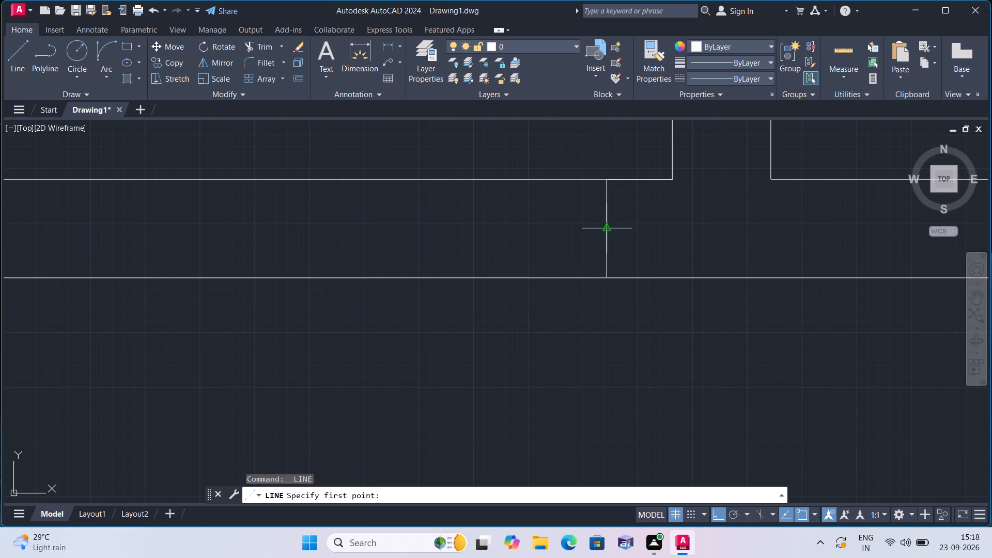
left_click(608, 225)
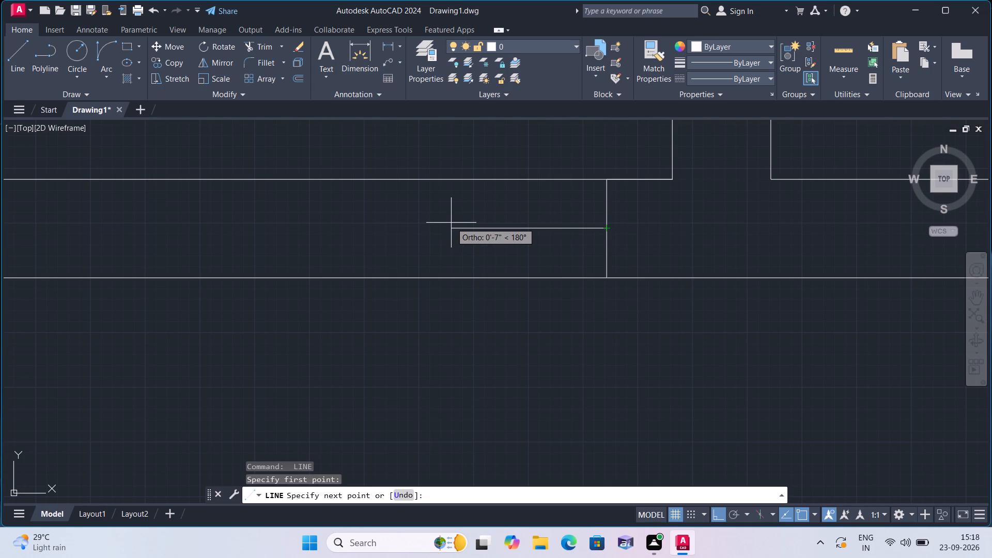
type("2\"")
key("space")
scroll(451, 223, "up", 1)
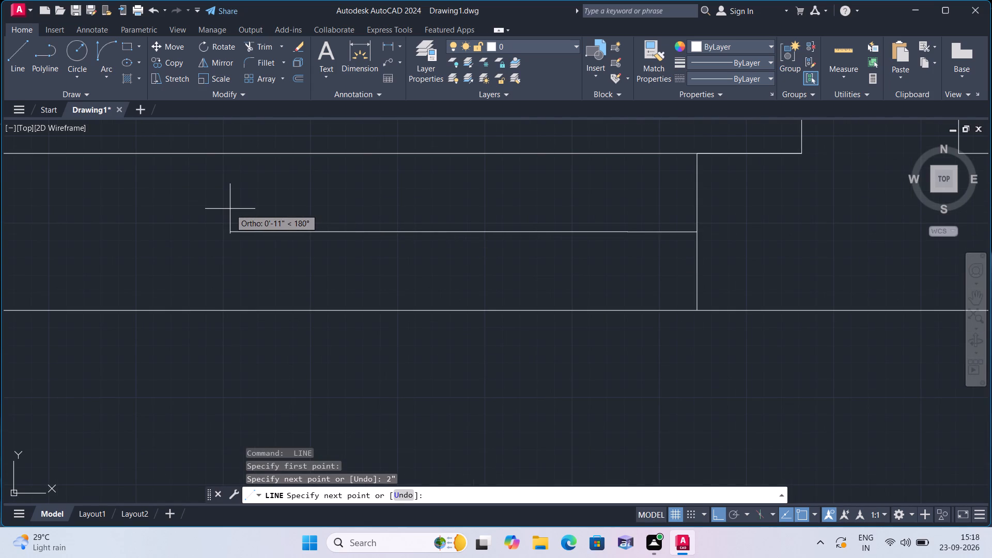
type("3'")
key("space")
scroll(230, 209, "down", 3)
middle_click_drag(230, 209, 288, 254)
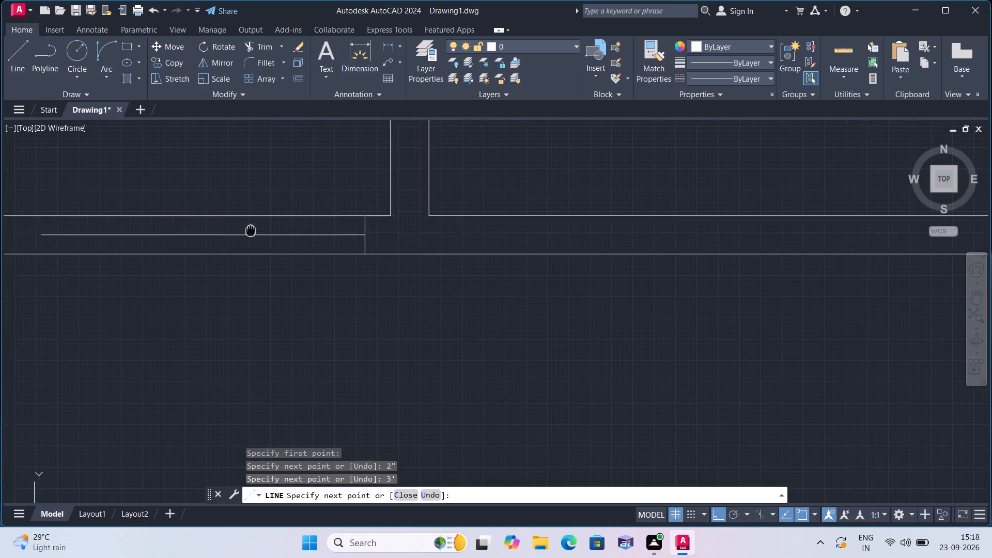
middle_click_drag(288, 254, 436, 298)
scroll(309, 261, "down", 1)
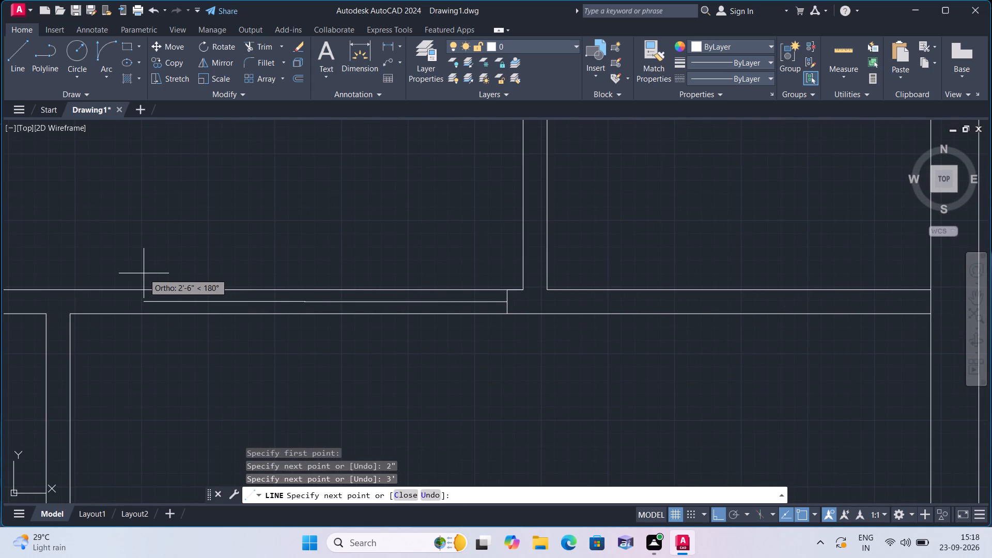
type("2\"")
key("space")
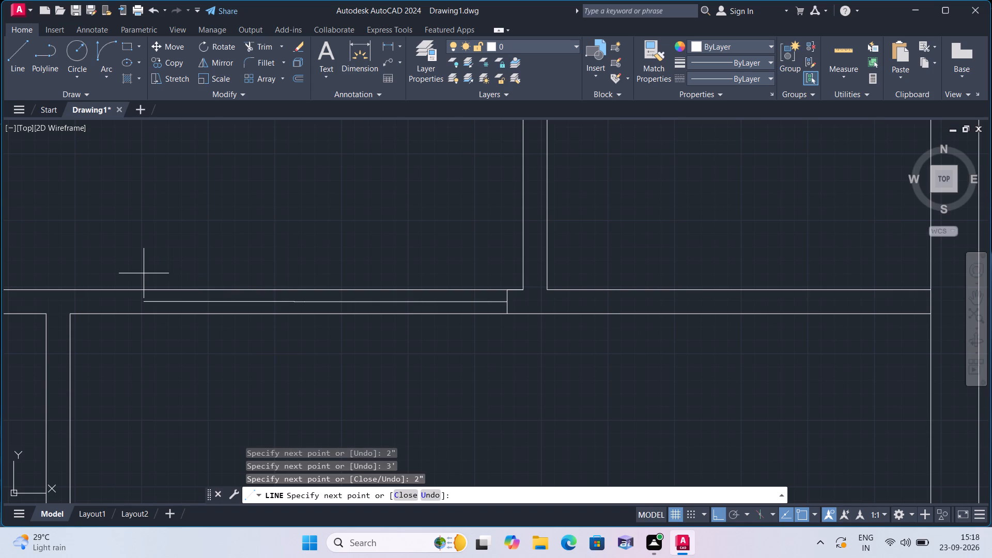
Draw the left door jamb across the wall thickness, up and down from the end of the last 2" segment.
left_click(290, 287)
key("space")
key("space")
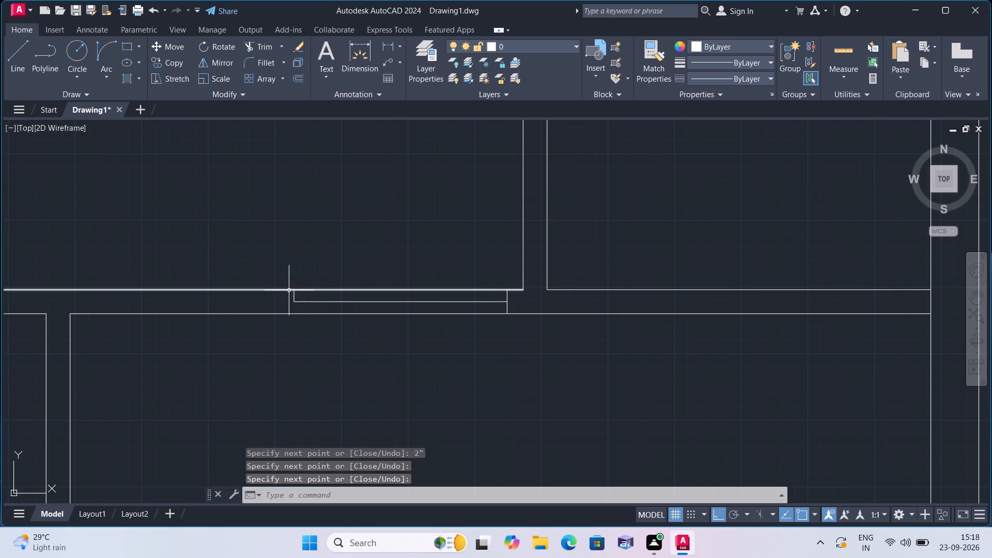
left_click(295, 300)
left_click(289, 317)
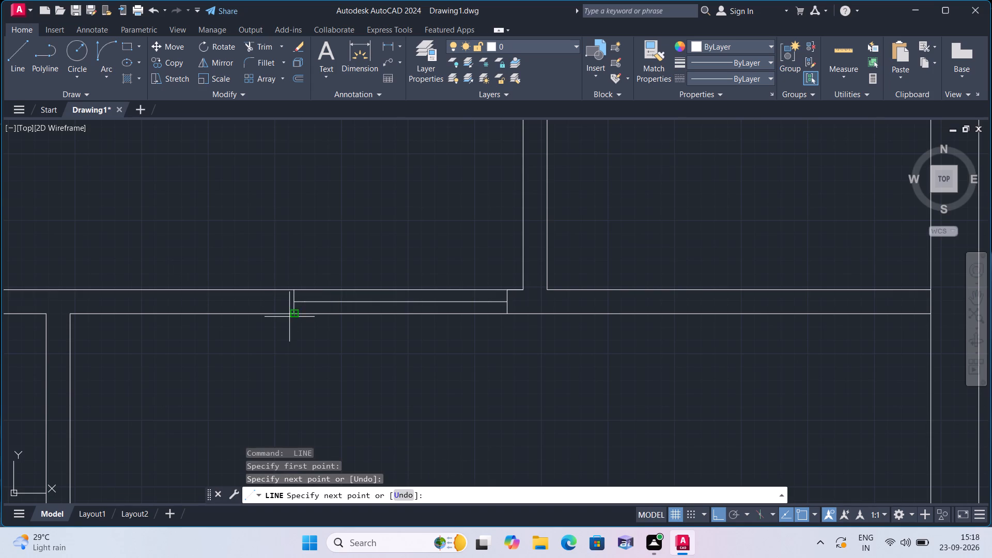
key("space")
Delete the 3' centre segment between the jambs and the 3" helper line at the room's lower-right corner.
left_click(322, 302)
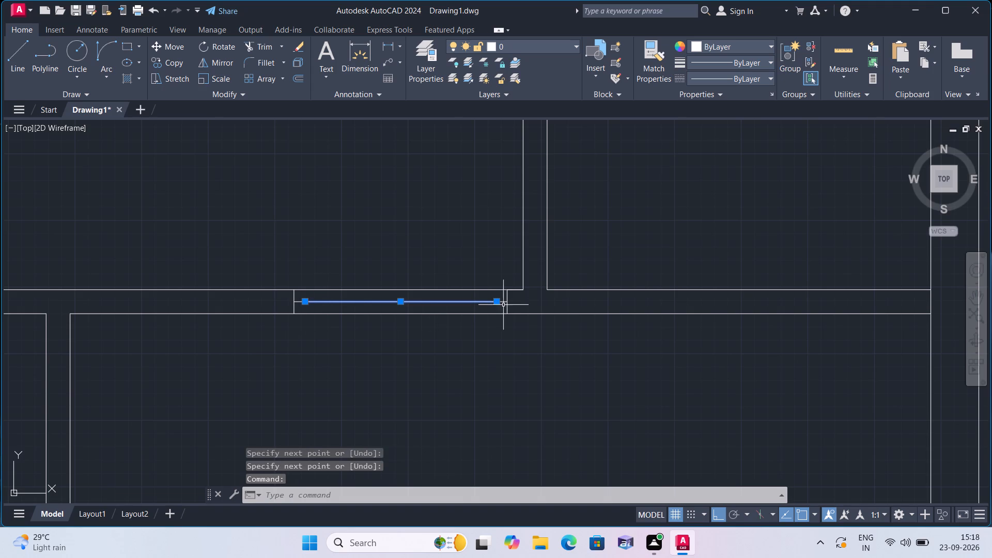
left_click(518, 290)
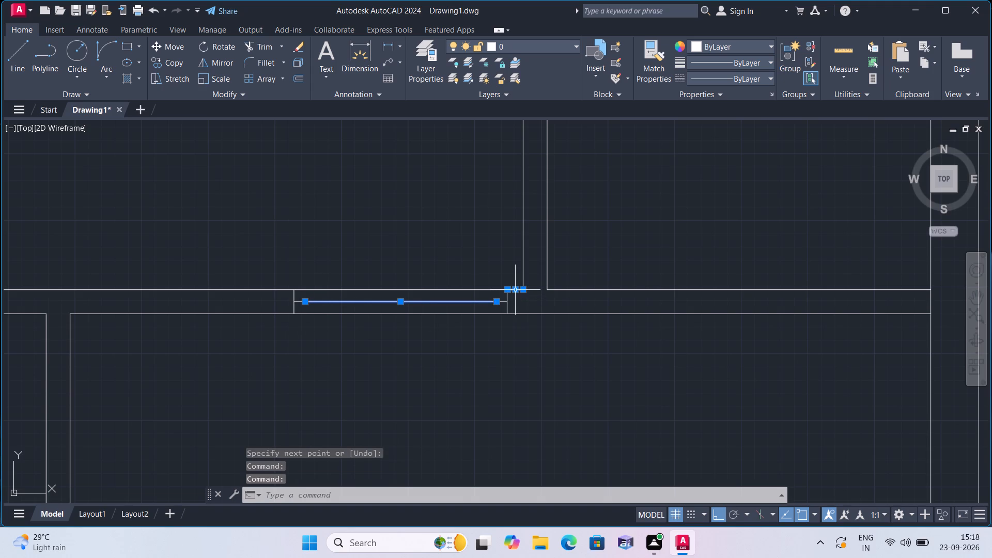
key("Delete")
Draw a 3' door leaf line upward into the top-middle room from the inner end of the right jamb's 2" stub.
type("l")
key("space")
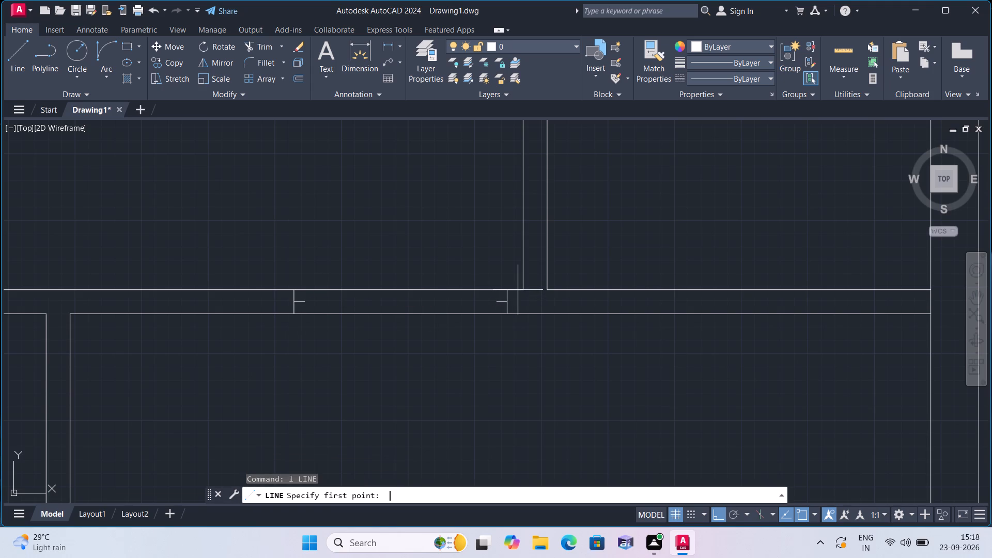
left_click(494, 301)
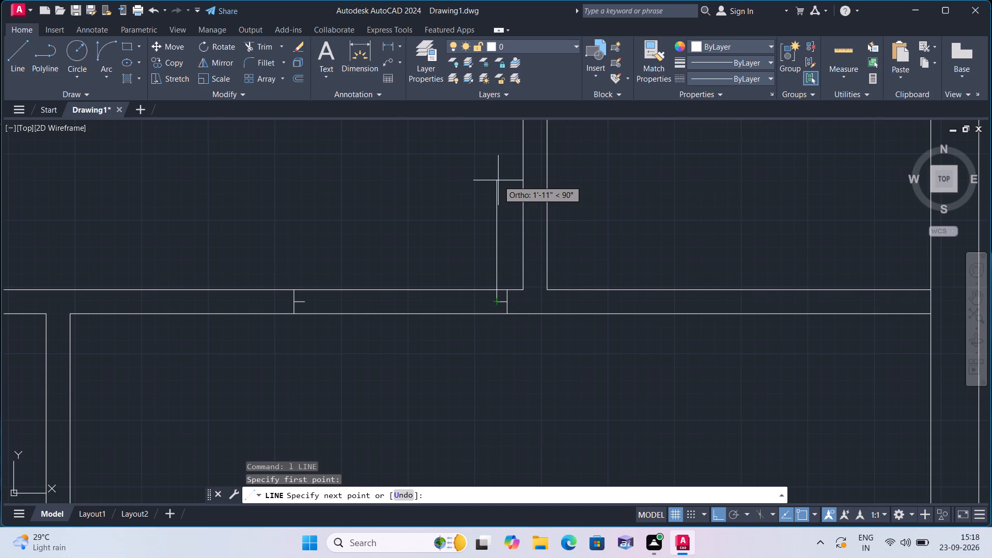
type("3'")
key("space")
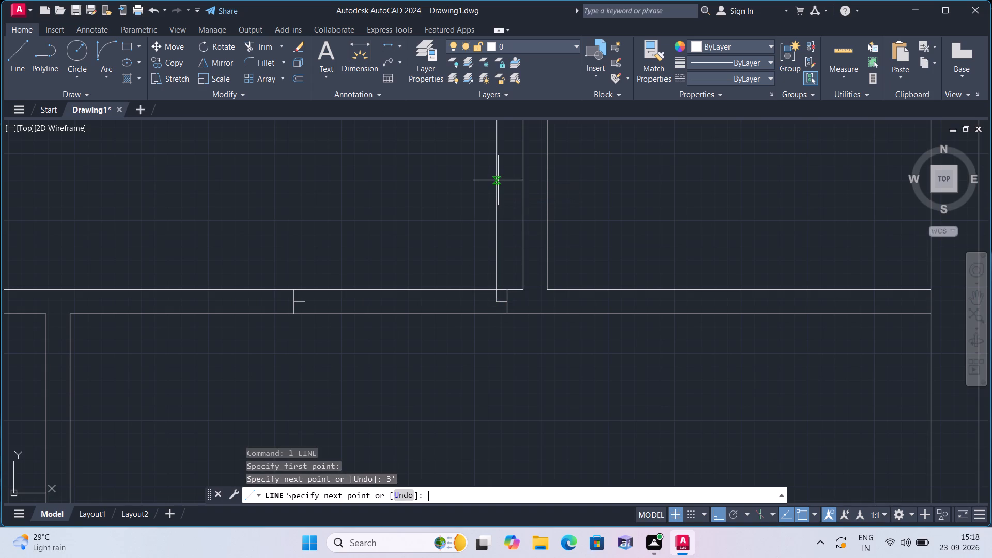
key("Escape")
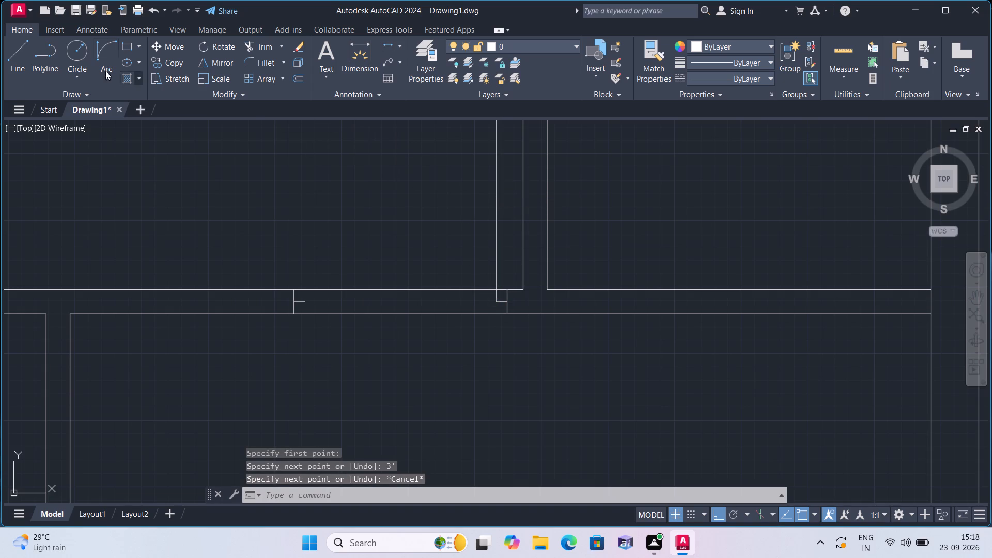
Draw the door swing with a Start, End, Direction arc from the 3' leaf's top end to the left jamb's 2" stub.
left_click(99, 76)
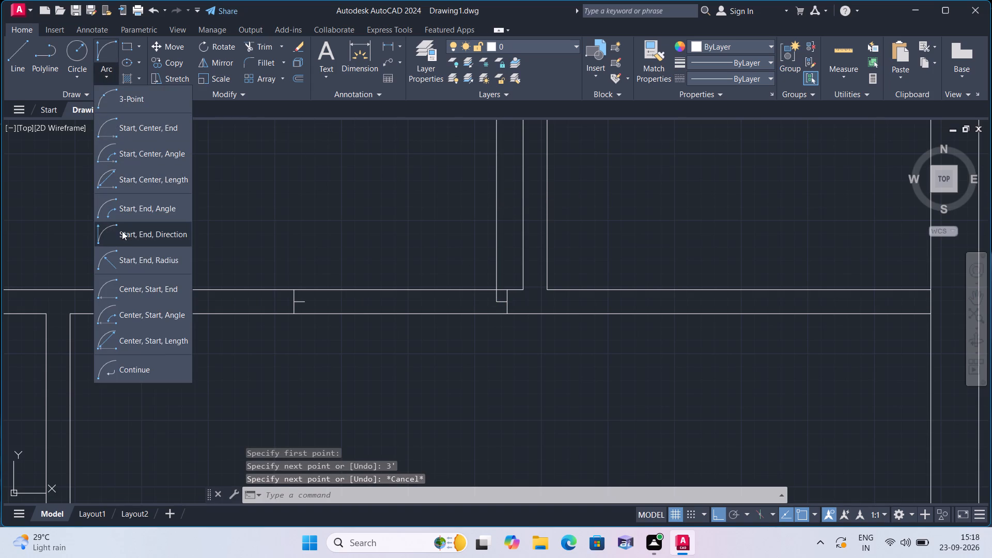
left_click(122, 231)
scroll(276, 207, "down", 2)
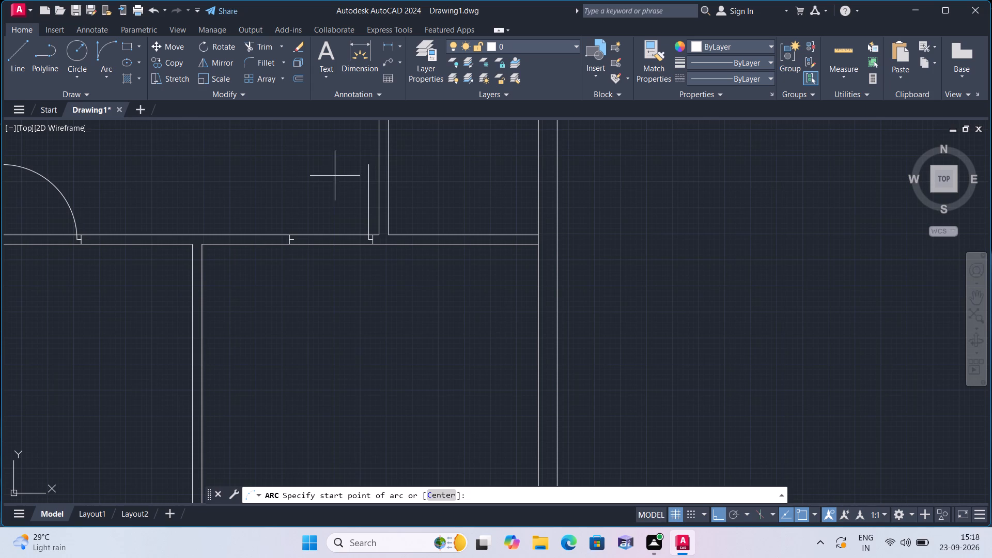
left_click(366, 165)
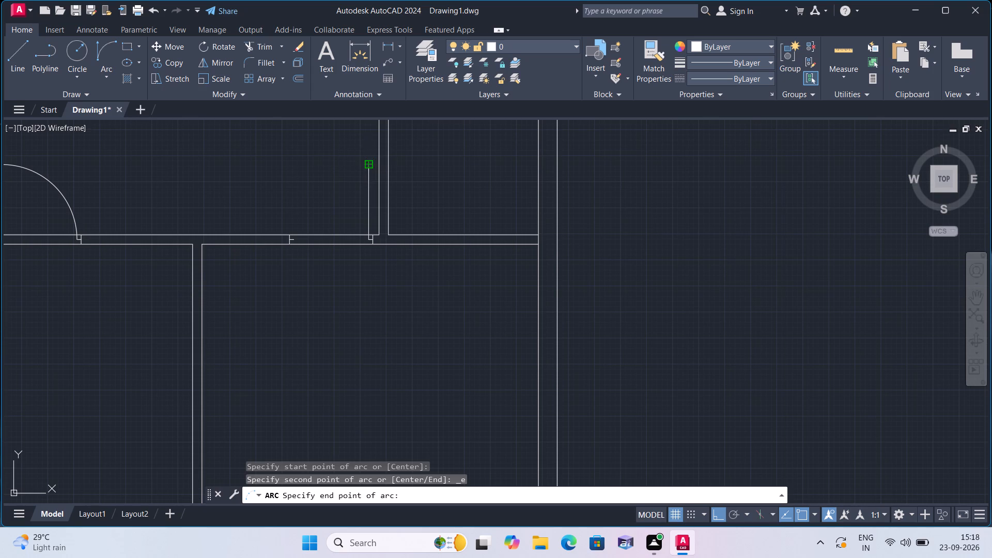
scroll(273, 241, "up", 3)
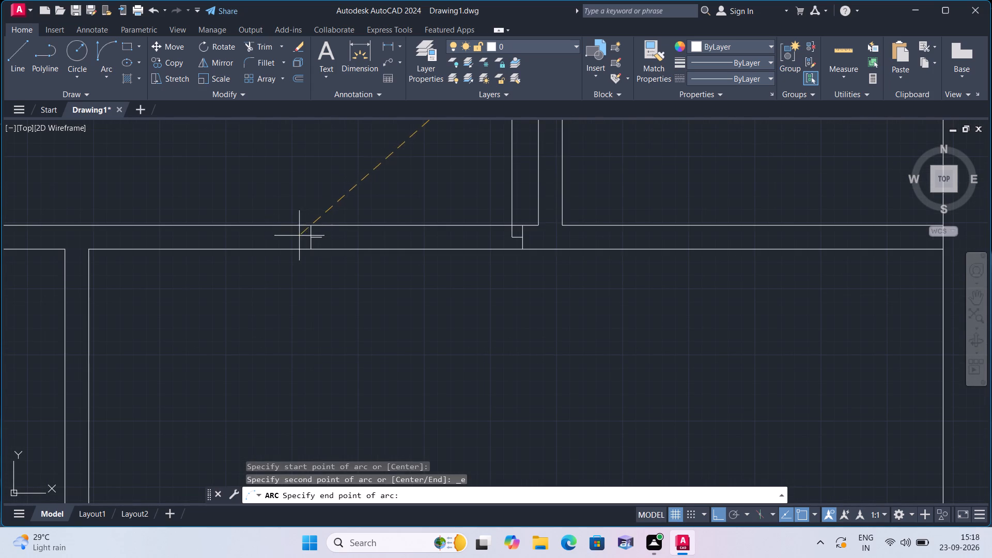
left_click(324, 237)
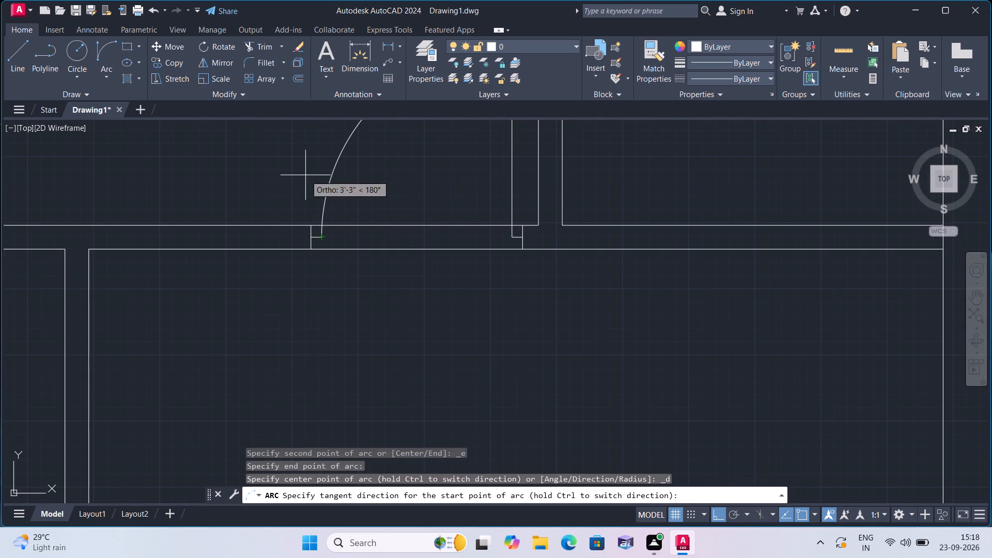
left_click(299, 165)
Draw a 3" helper line rightward from the top-right room's lower-left corner and a door jamb from its end across the wall thickness.
scroll(299, 165, "down", 4)
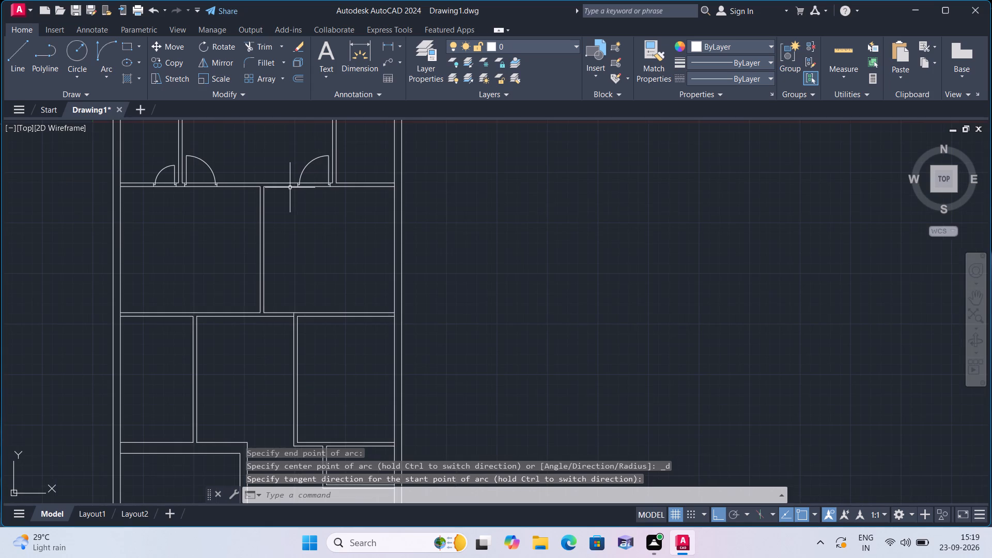
middle_click_drag(309, 219, 358, 294)
scroll(384, 304, "up", 3)
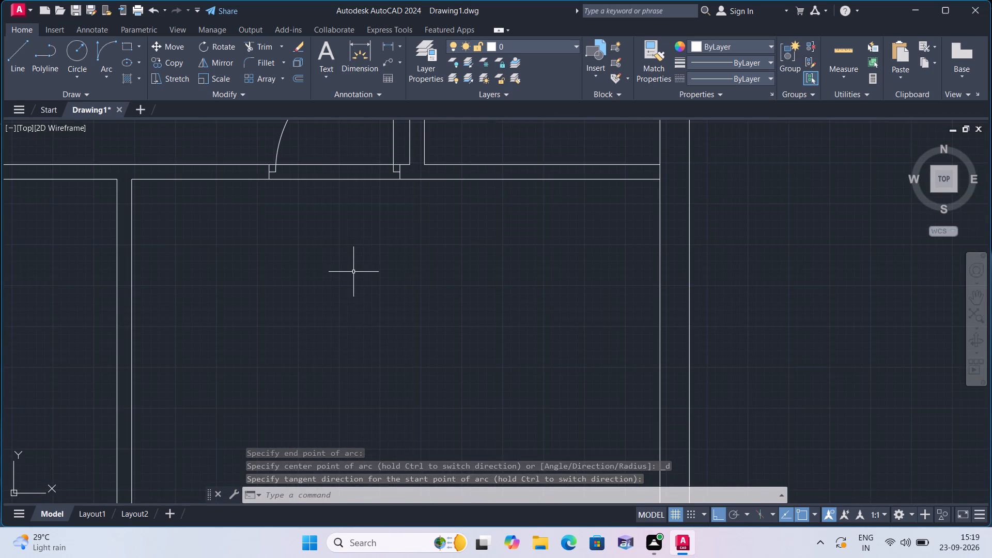
scroll(353, 272, "down", 1)
type("l")
key("space")
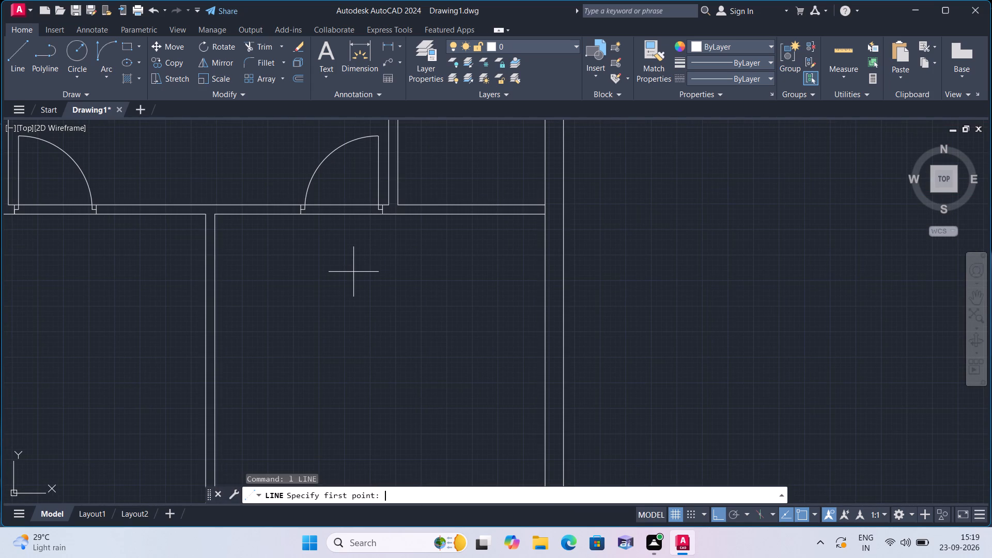
scroll(392, 208, "up", 3)
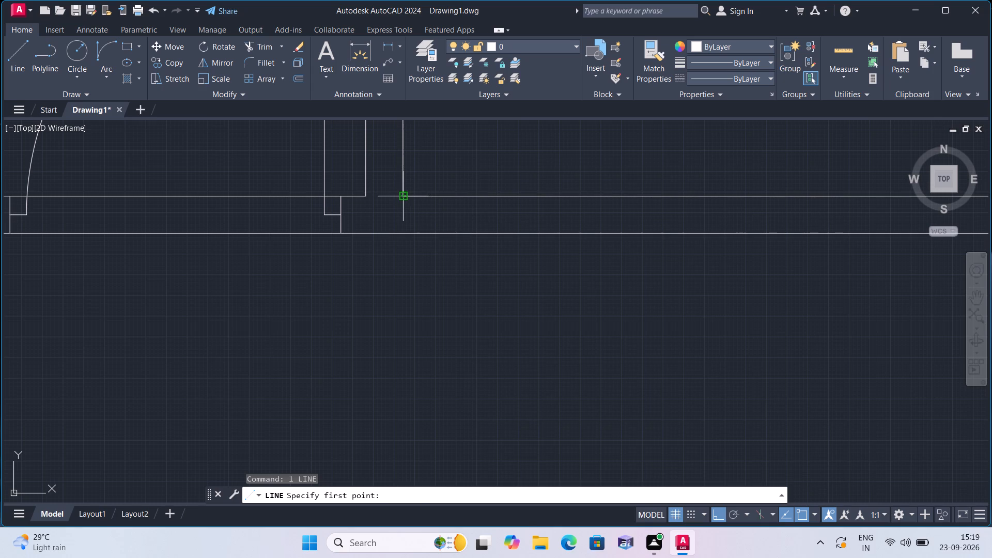
left_click(406, 194)
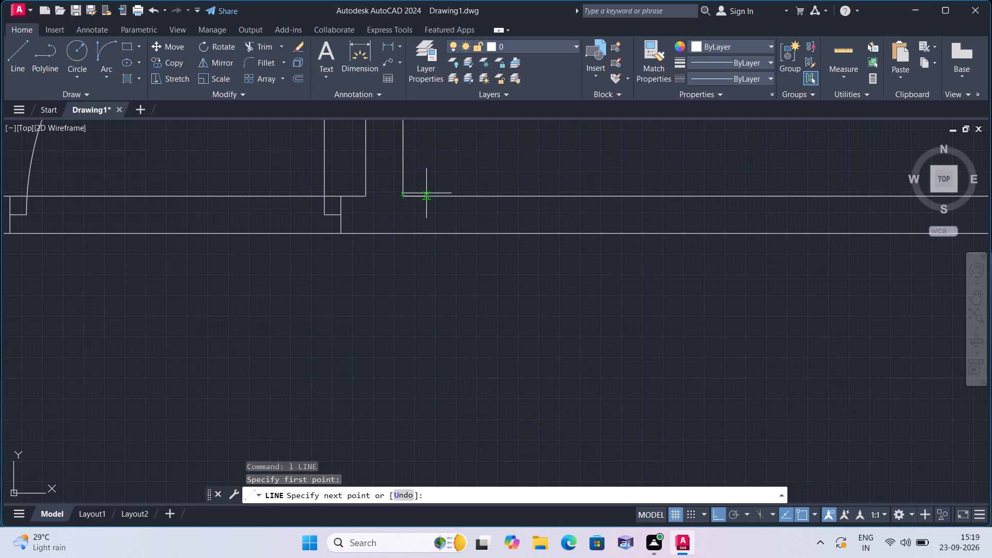
type("3\"")
key("space")
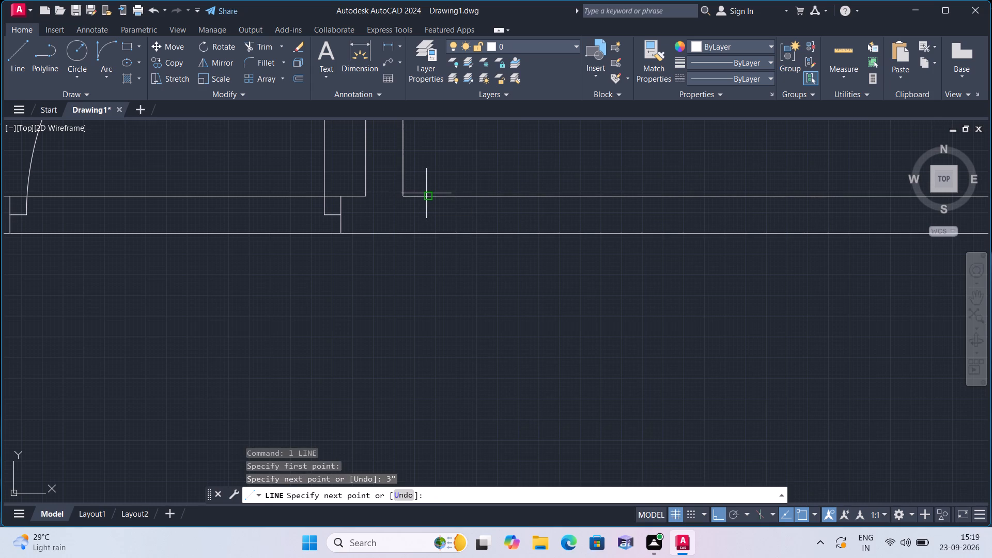
left_click(427, 232)
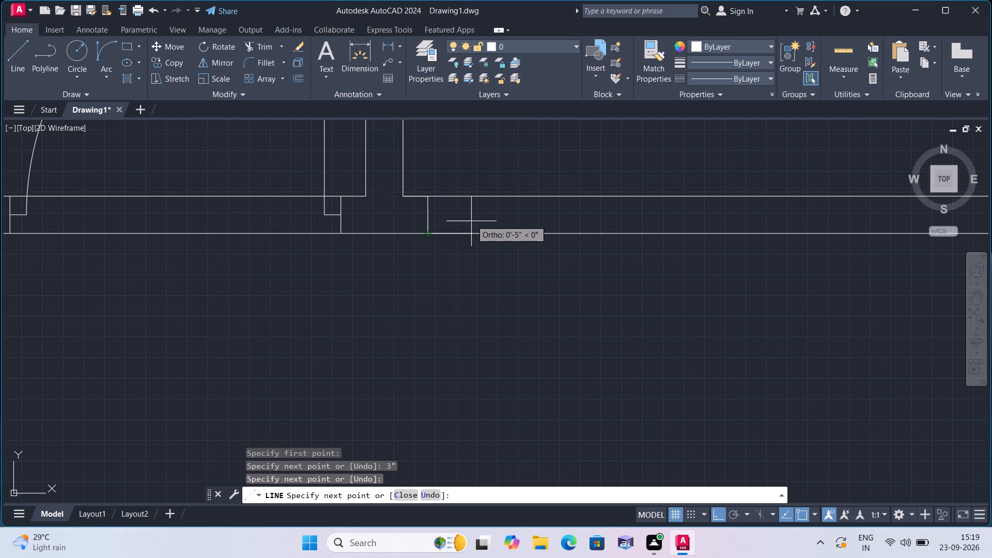
key("space")
Draw connected 2", 2' and 2" line segments rightward along the wall's centre from the new jamb's midpoint.
key("space")
left_click(427, 212)
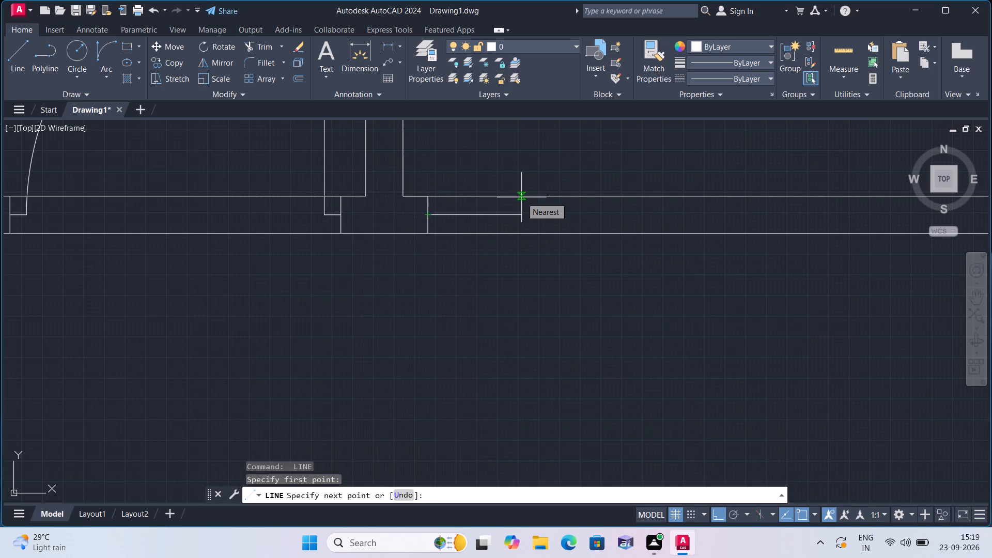
type("2\"")
key("space")
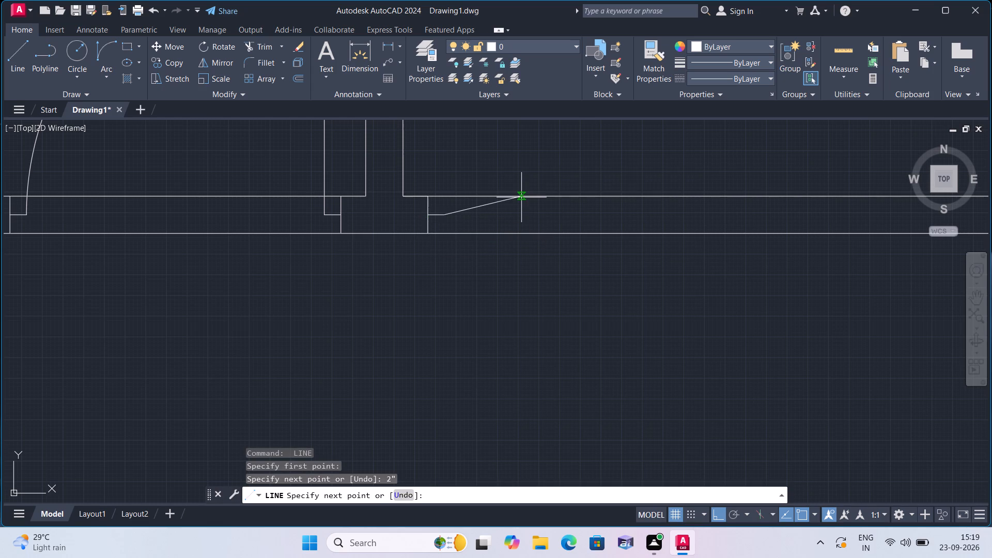
type("2'")
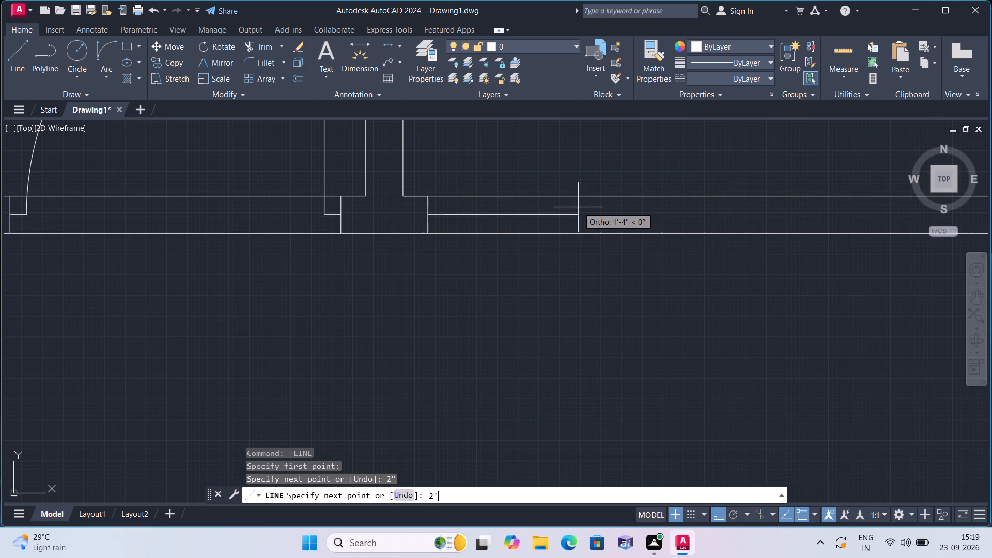
key("space")
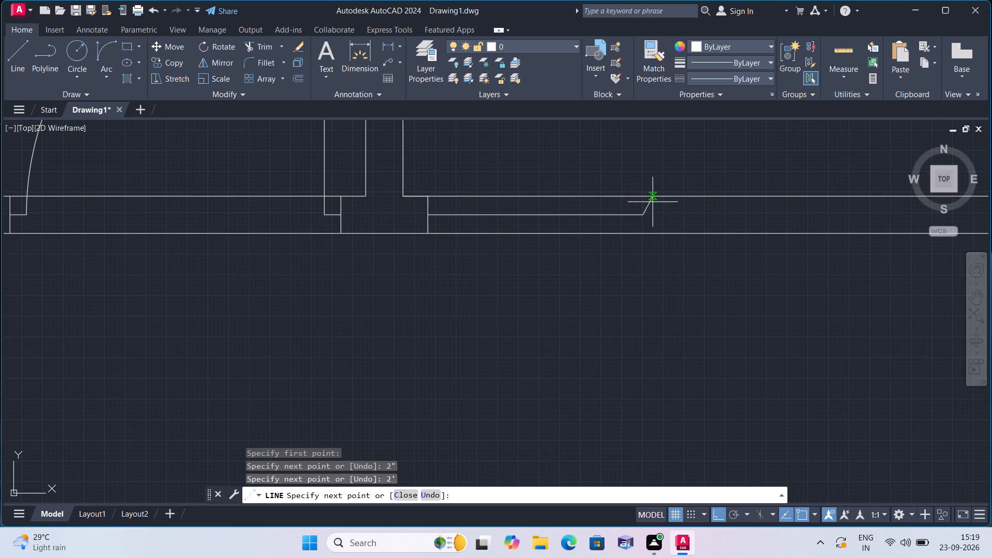
type("2\"")
key("space")
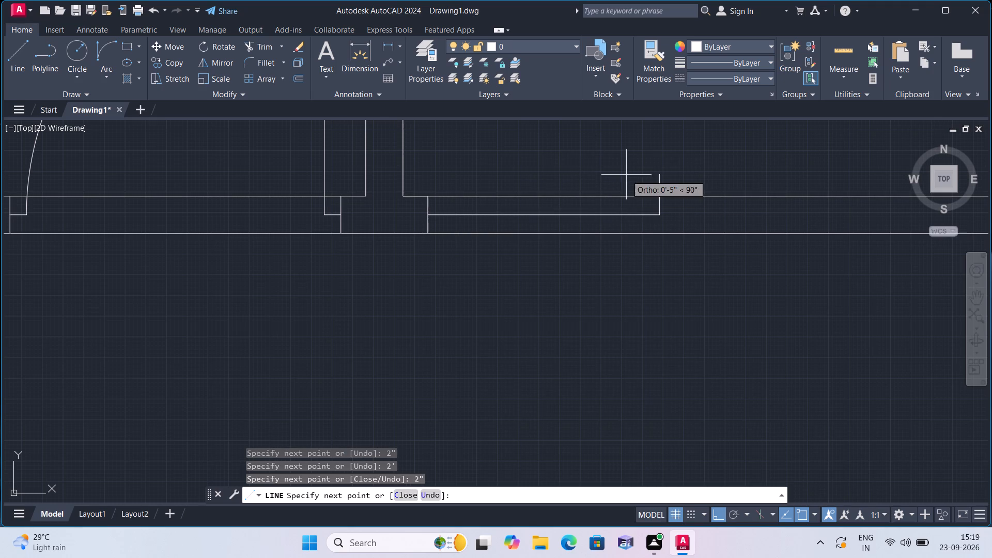
Draw the far door jamb across the wall thickness, in two lines from the right end of the last 2" segment.
left_click(659, 192)
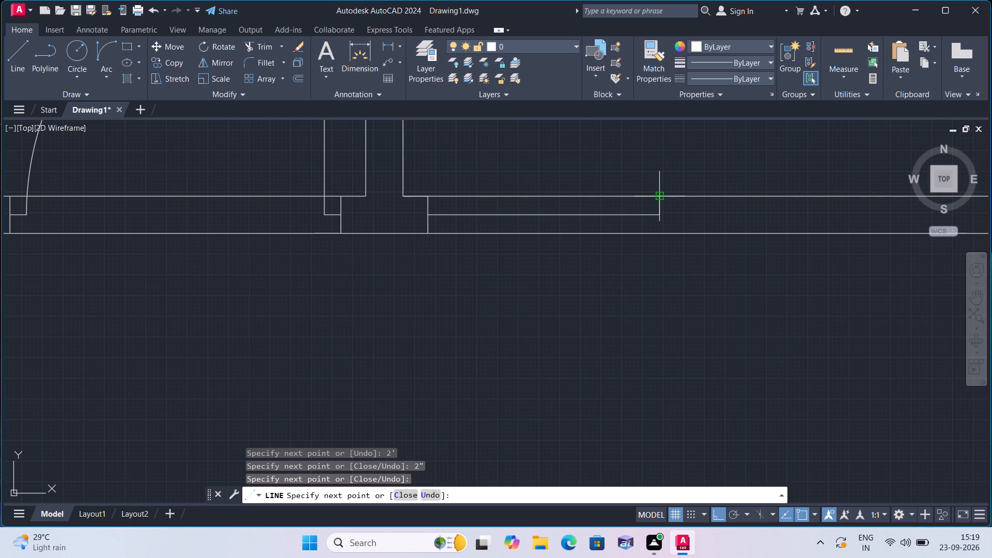
key("space")
key("space")
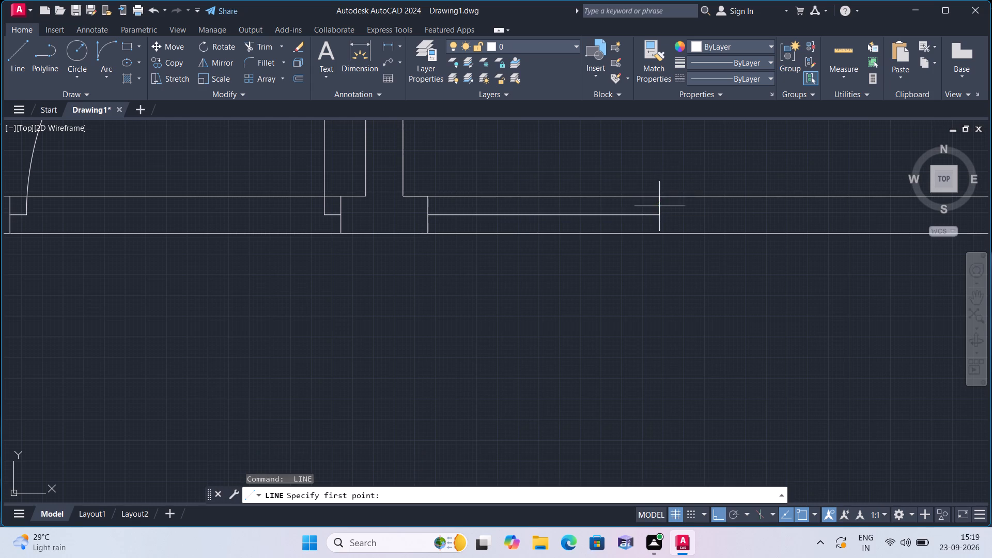
left_click(659, 215)
left_click(659, 231)
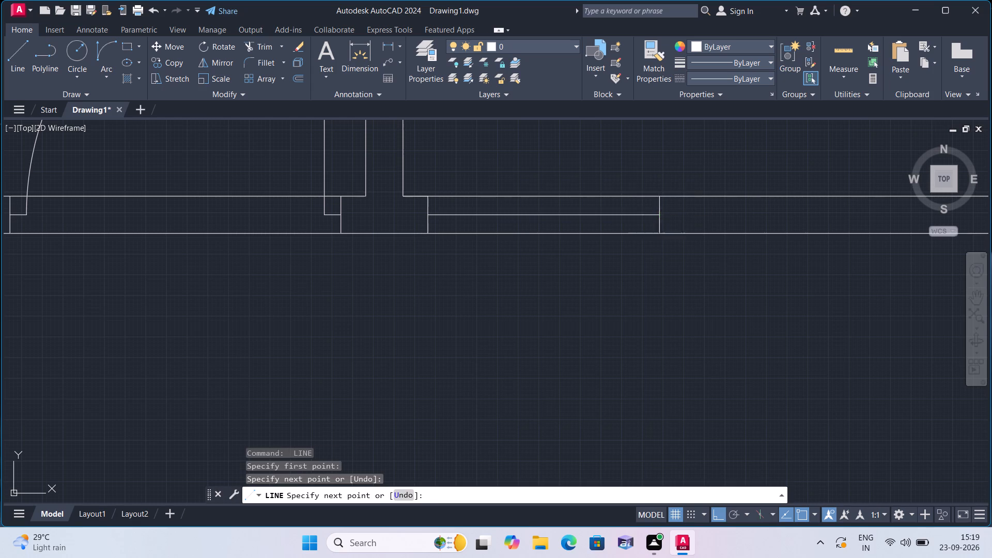
key("space")
Delete the 2' centre segment between the two 2" stubs and the 3" helper line beside the left jamb.
left_click(630, 215)
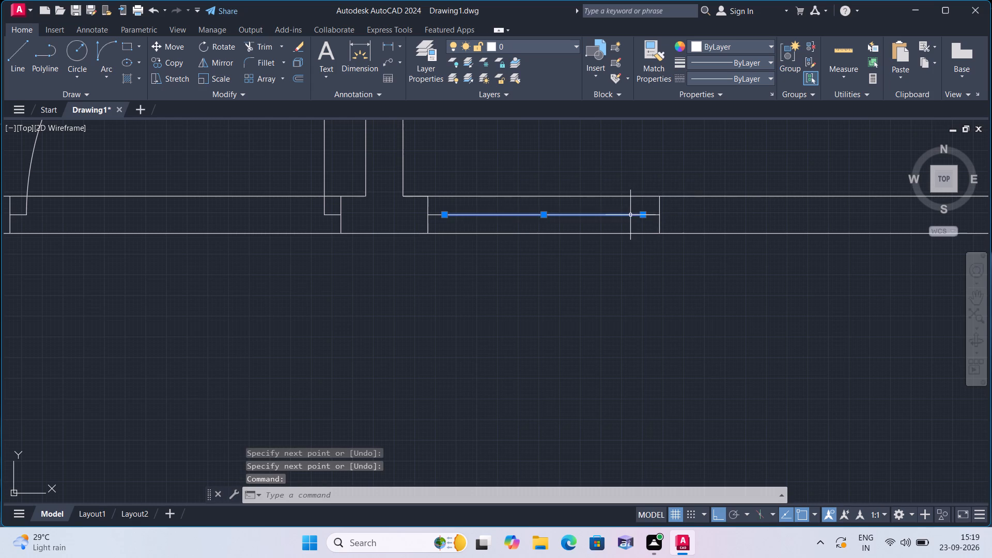
left_click(422, 197)
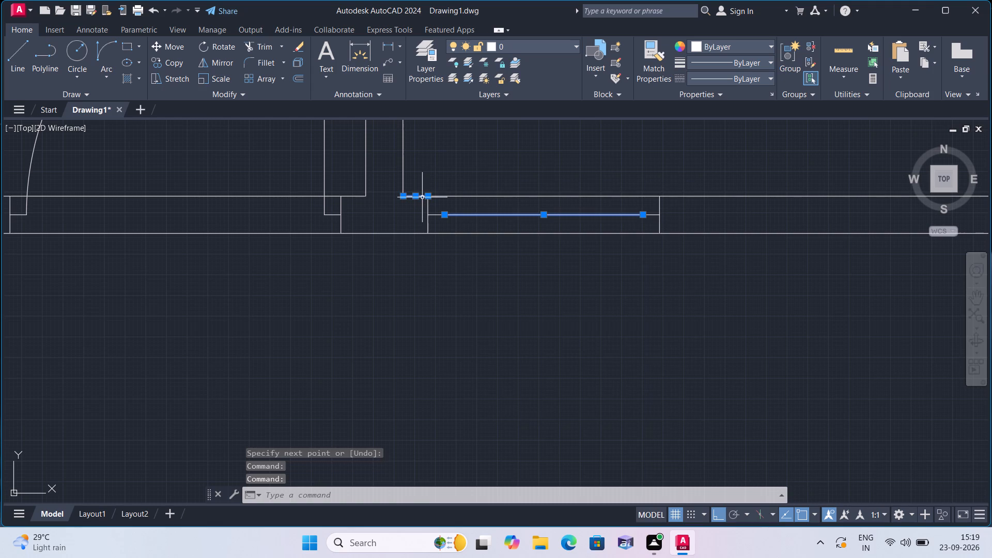
key("Delete")
Draw a 2' door leaf line upward into the top-right room from the inner end of the left jamb's 2" stub.
type("l")
key("space")
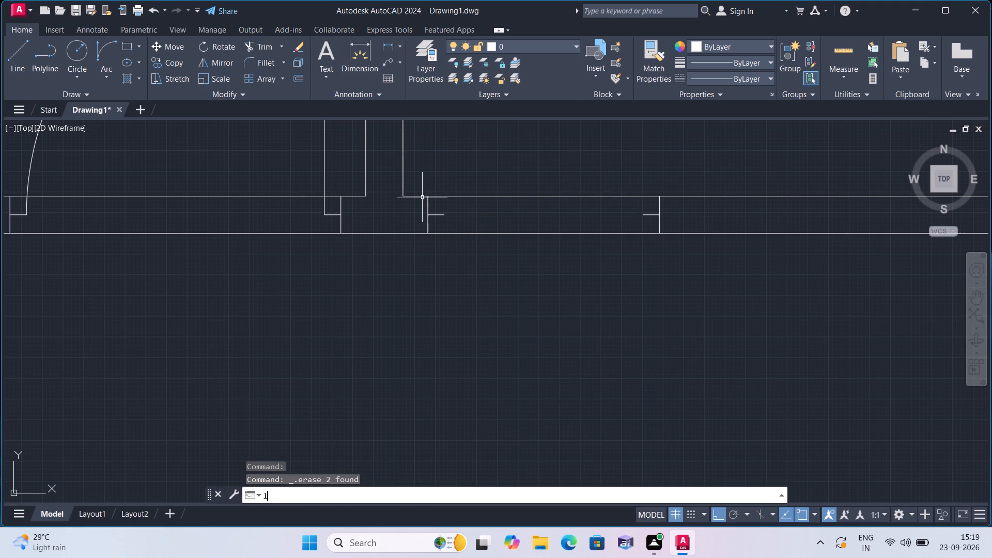
scroll(422, 197, "up", 1)
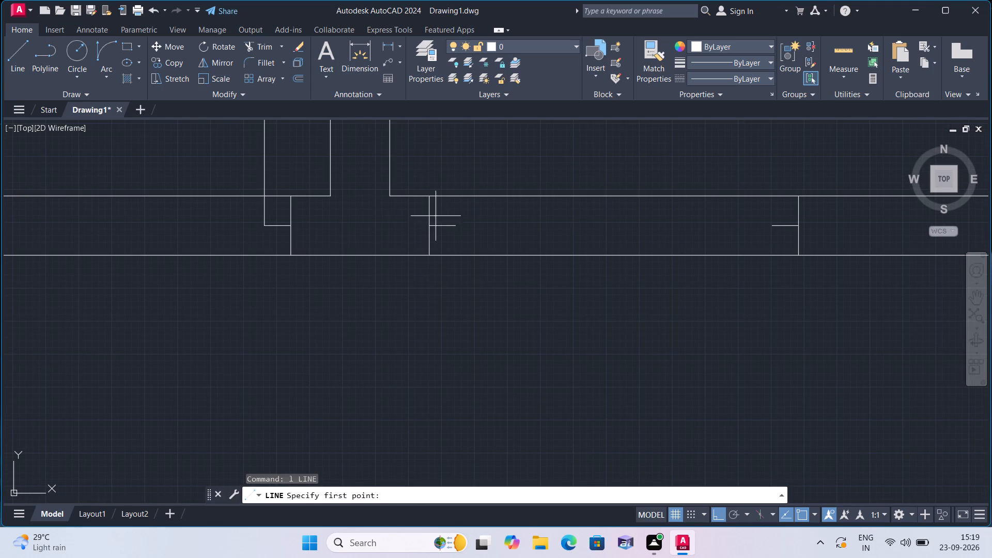
left_click(455, 227)
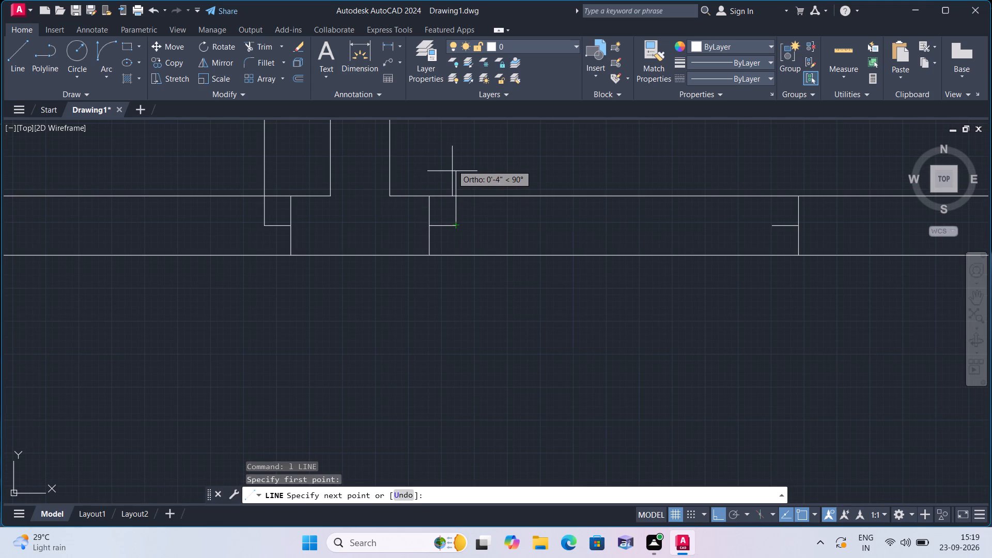
type("2'")
key("space")
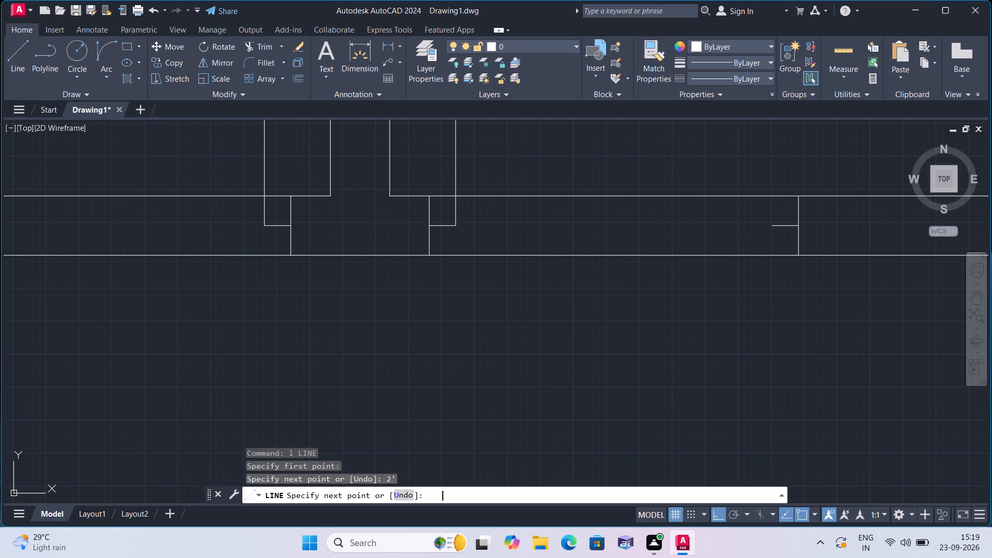
key("Escape")
Draw the door swing with a Start, End, Direction arc from the 2' leaf's top end to the right jamb's 2" stub.
scroll(453, 167, "down", 2)
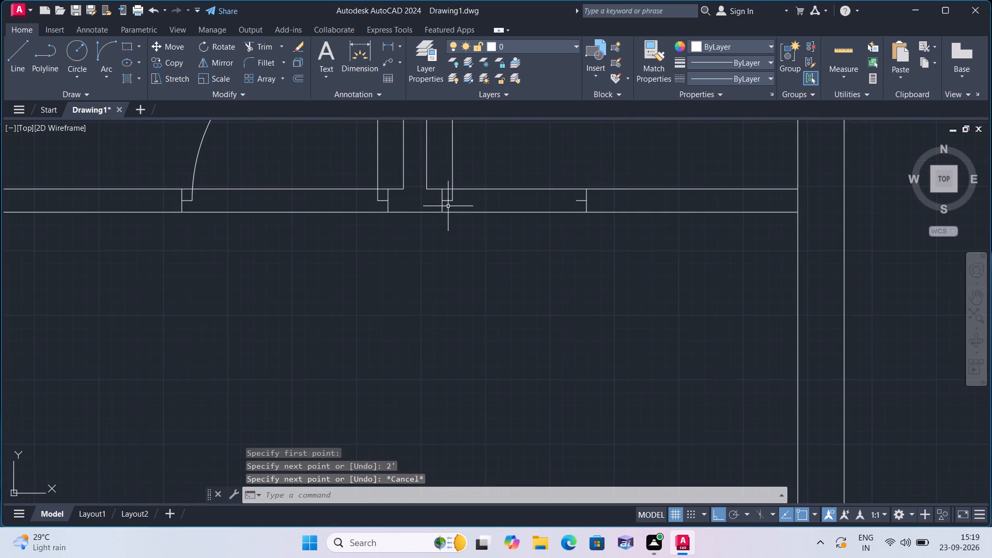
scroll(395, 223, "down", 1)
middle_click_drag(401, 259, 455, 312)
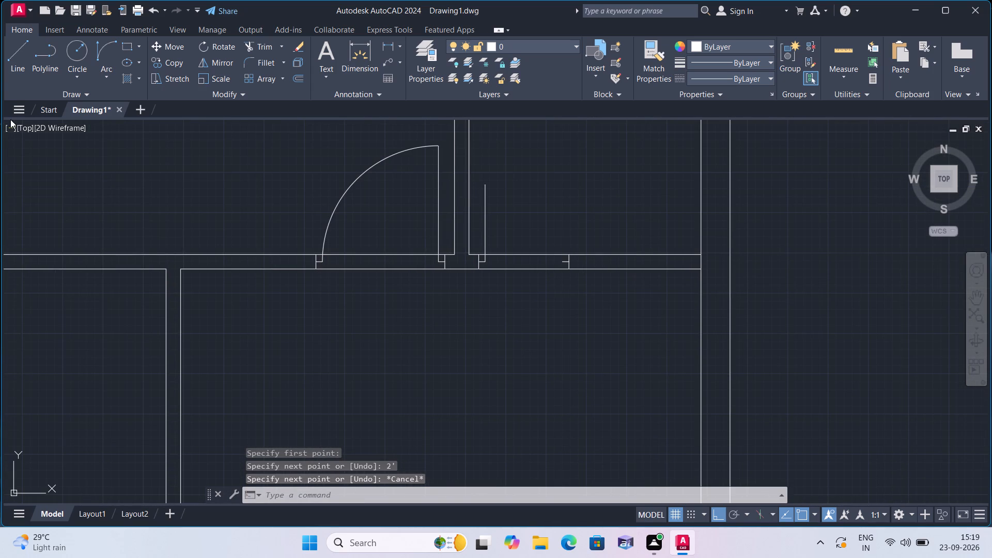
left_click(105, 76)
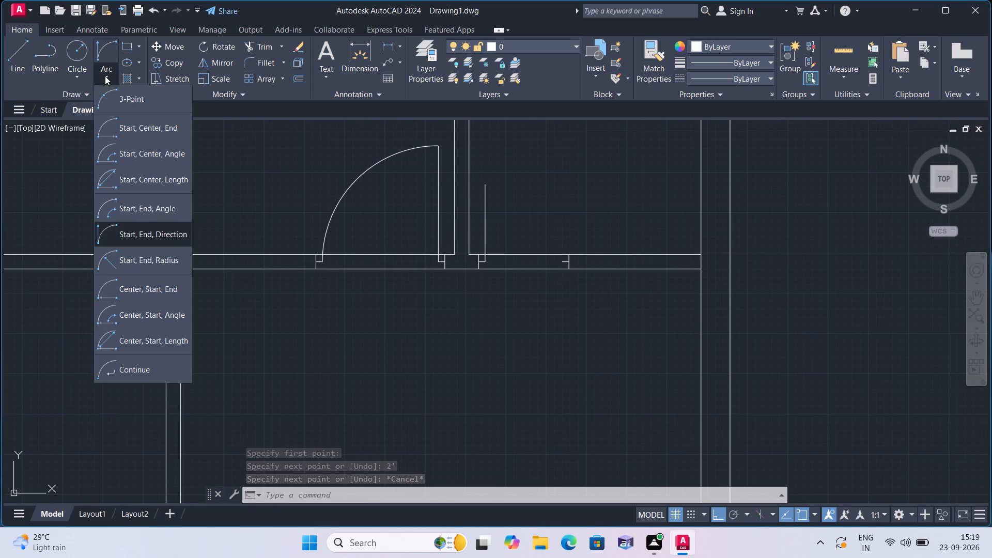
left_click(141, 231)
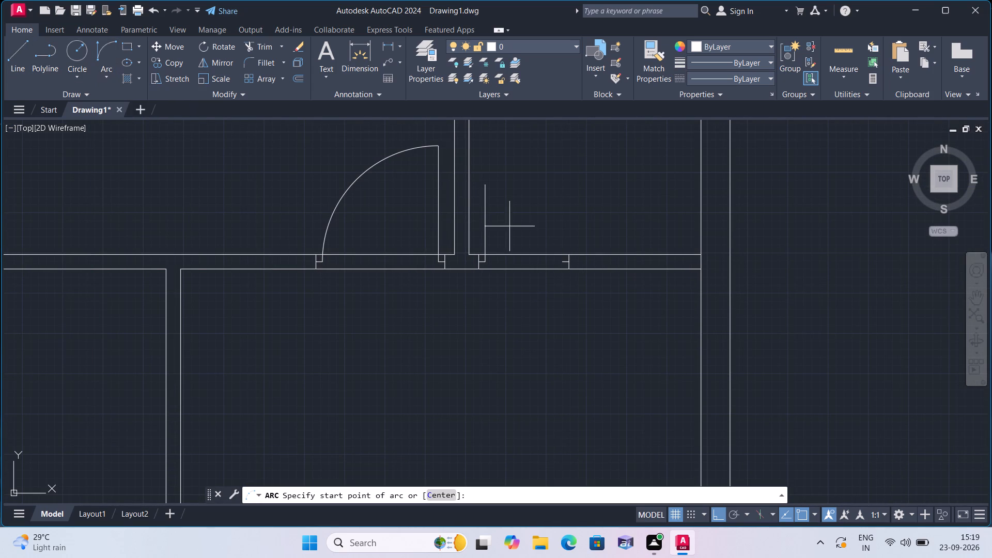
left_click(486, 182)
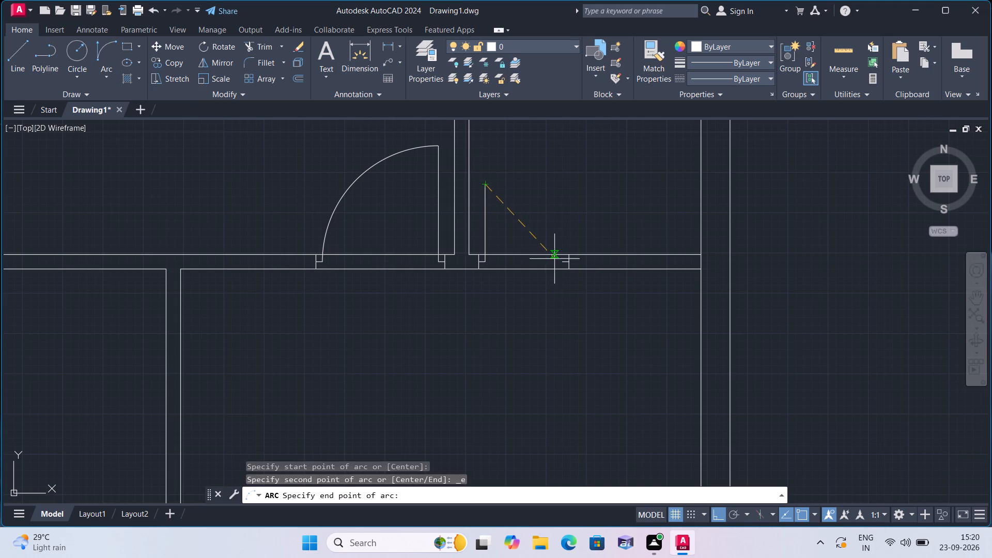
left_click(562, 263)
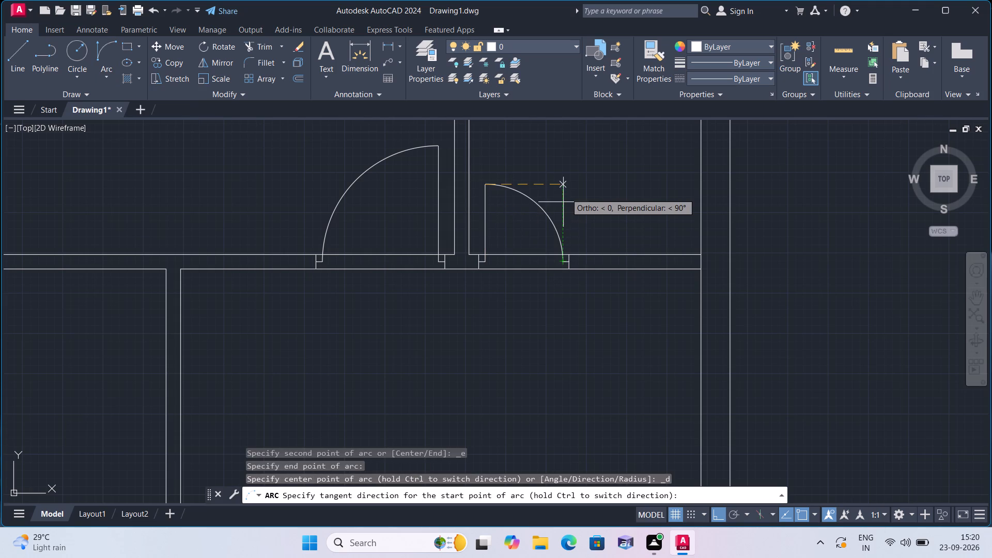
left_click(568, 190)
Draw a 3" helper line leftward from the second-row left room's lower-right corner and a door jamb from its end across the wall thickness.
scroll(564, 201, "down", 1)
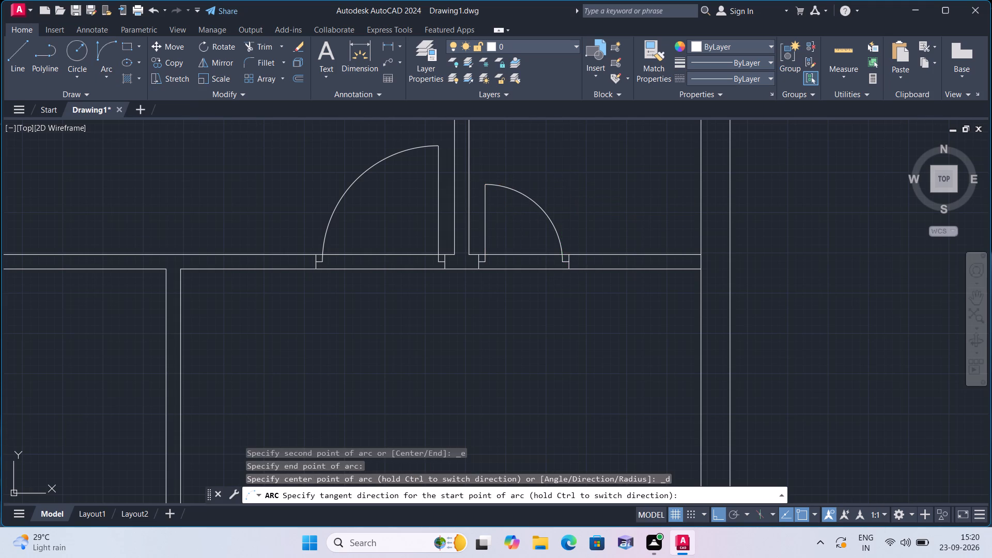
scroll(564, 203, "down", 2)
scroll(512, 268, "down", 1)
scroll(332, 351, "down", 2)
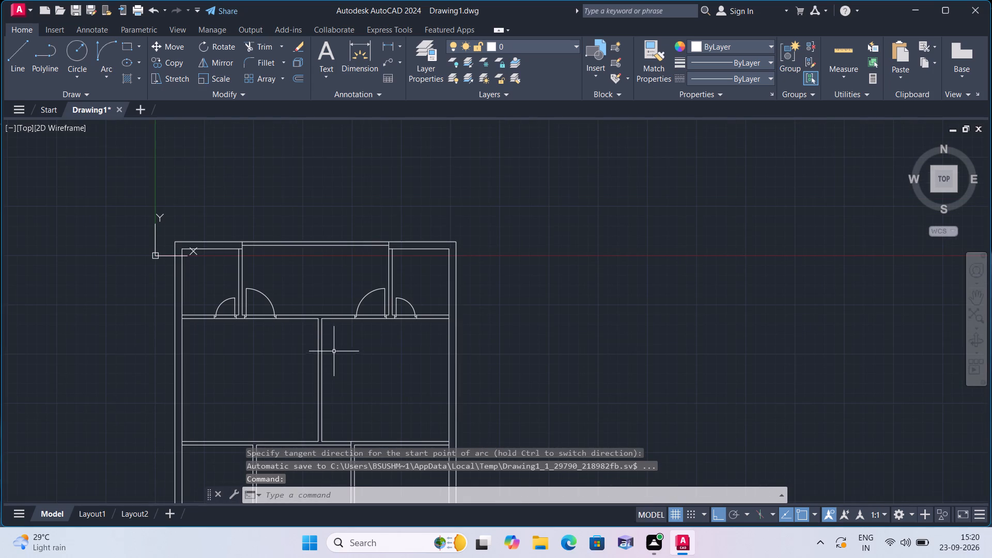
middle_click_drag(338, 350, 437, 228)
scroll(440, 222, "down", 1)
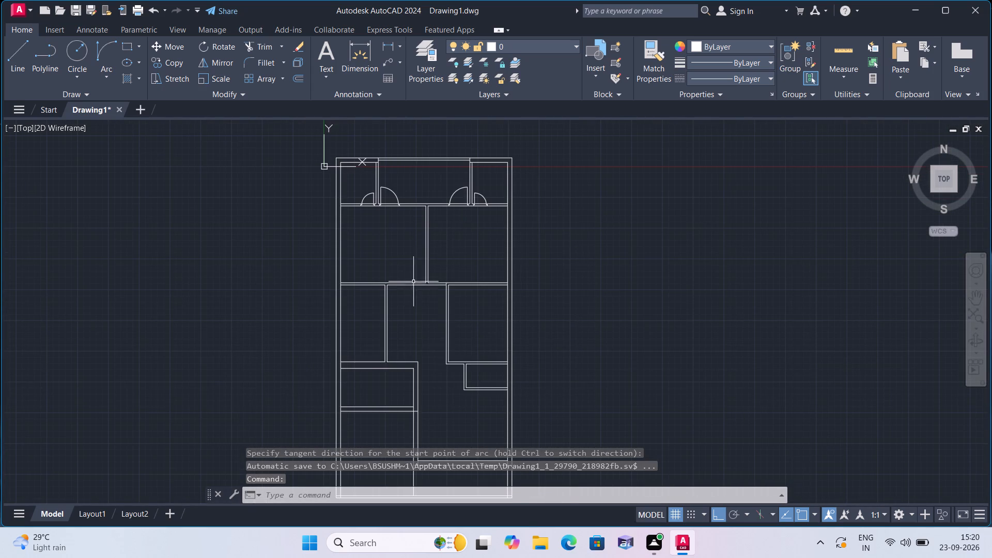
scroll(413, 282, "up", 3)
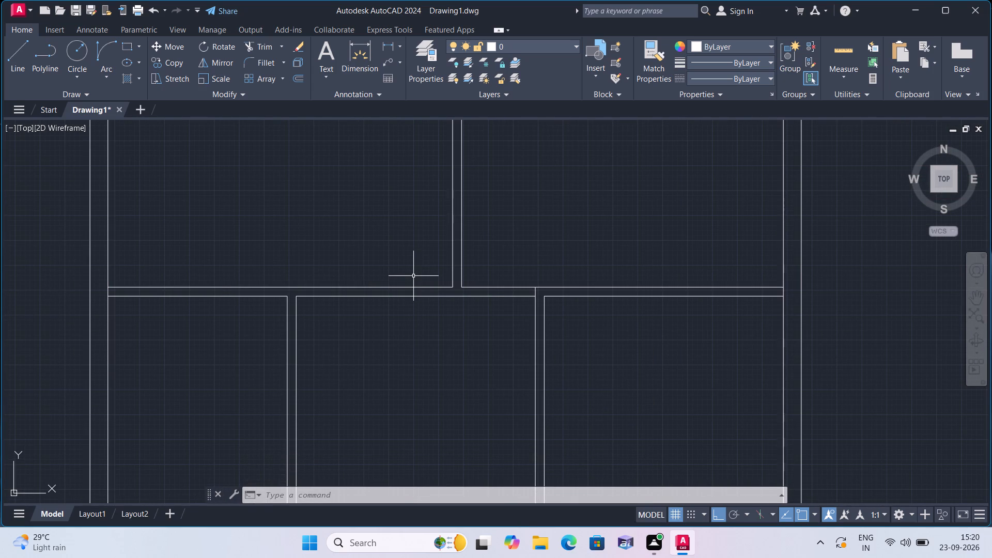
scroll(413, 276, "down", 1)
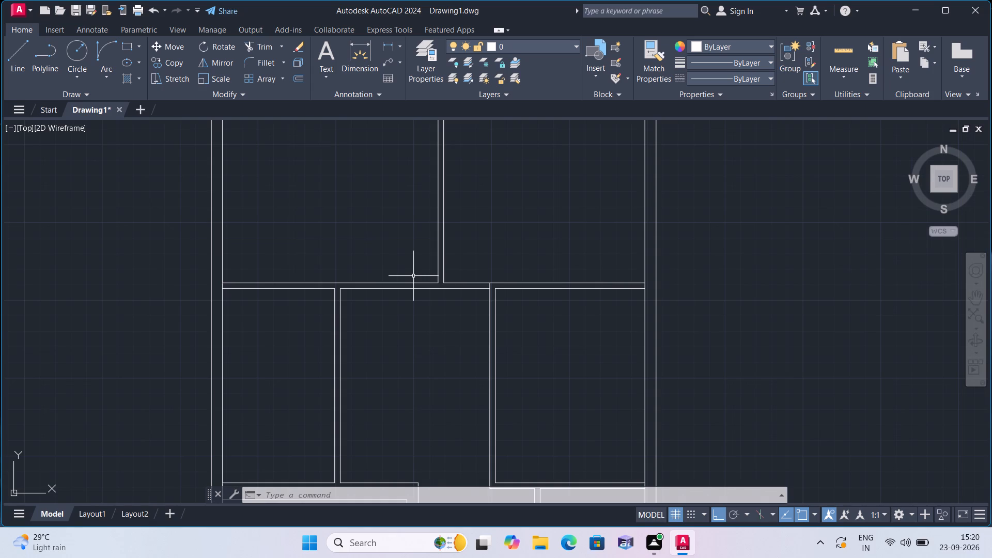
type("l")
key("space")
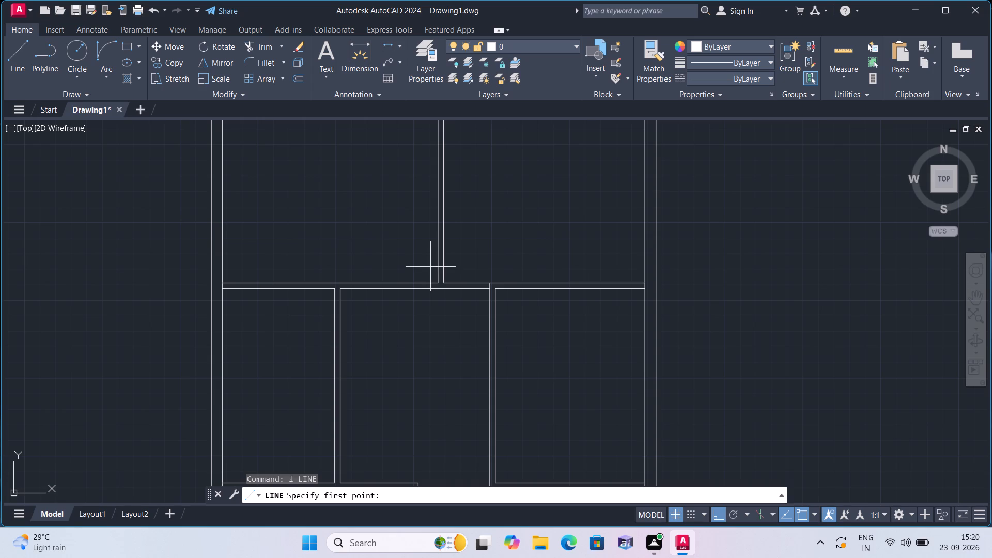
scroll(412, 273, "up", 1)
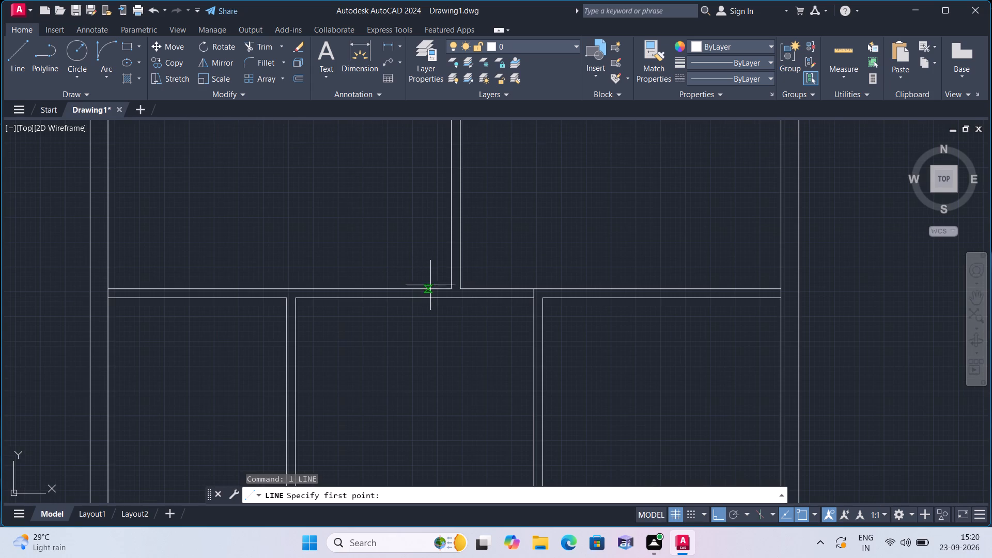
left_click(452, 290)
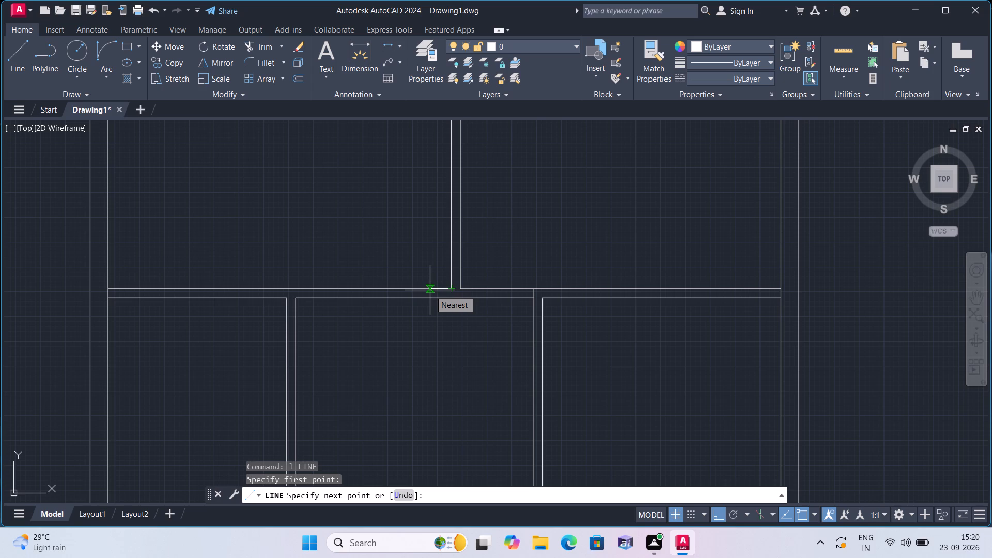
key("3")
key("shift+quotedbl")
key("space")
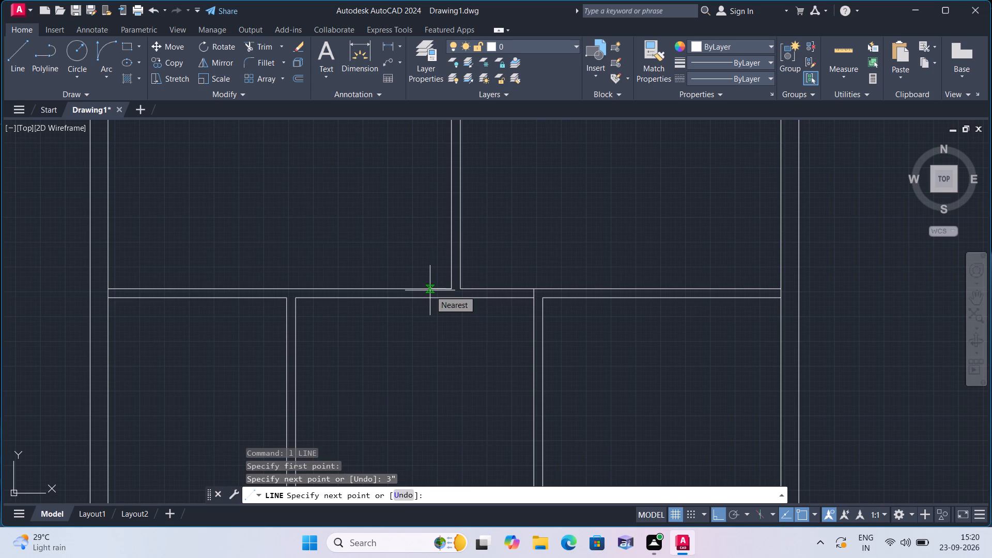
left_click(443, 300)
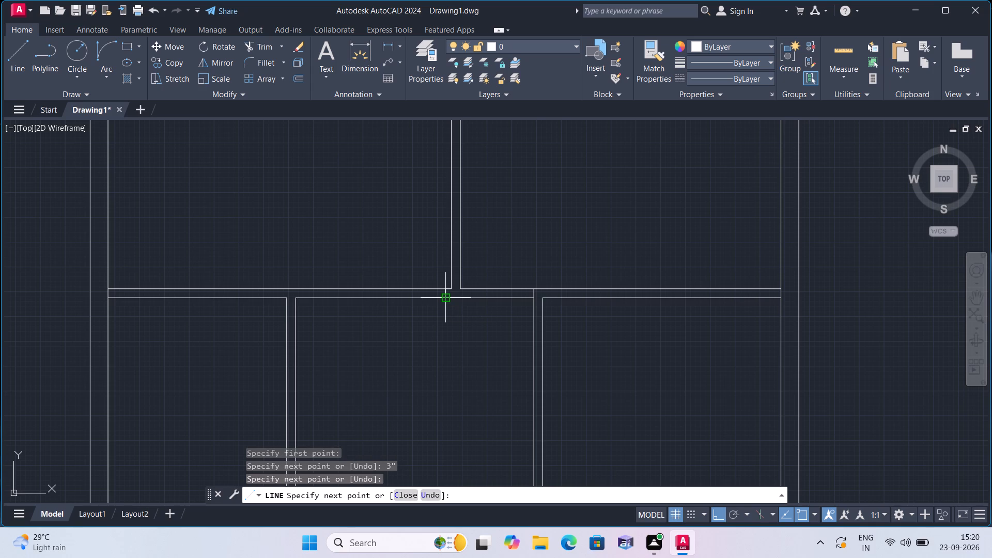
key("space")
Draw connected 2", 3' and 2" line segments leftward along the wall's centre from the new jamb's midpoint.
scroll(444, 299, "up", 2)
key("space")
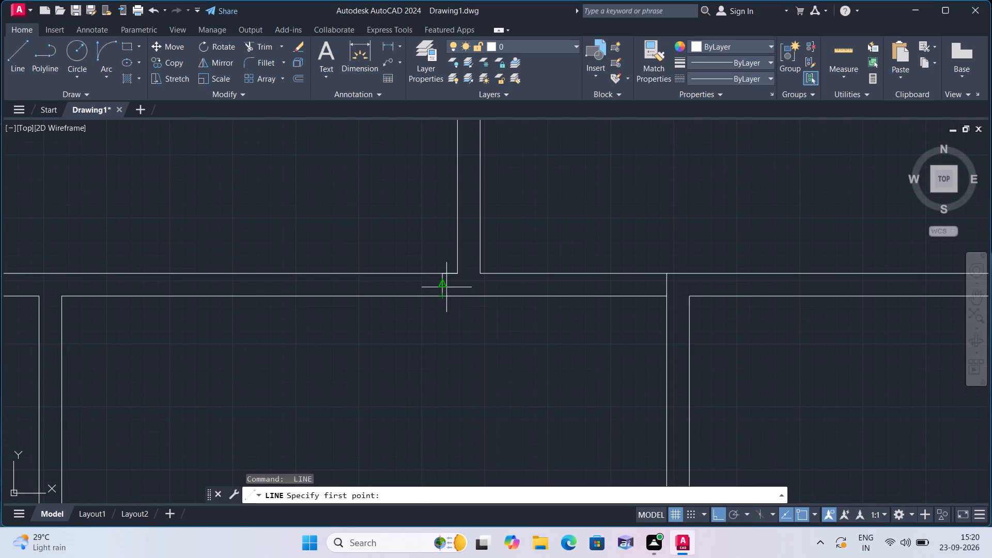
left_click(443, 284)
type("2\"")
key("space")
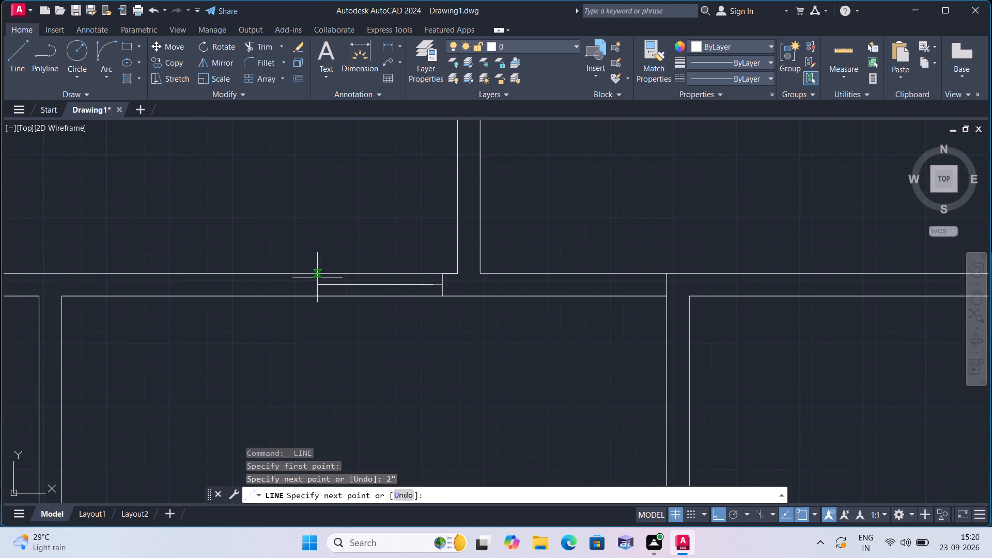
type("3'")
key("space")
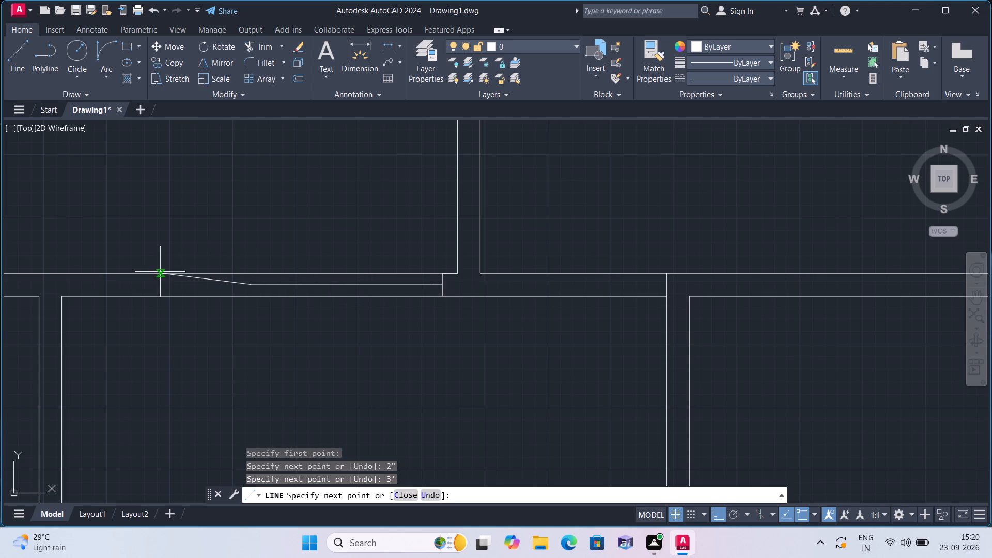
type("2\"")
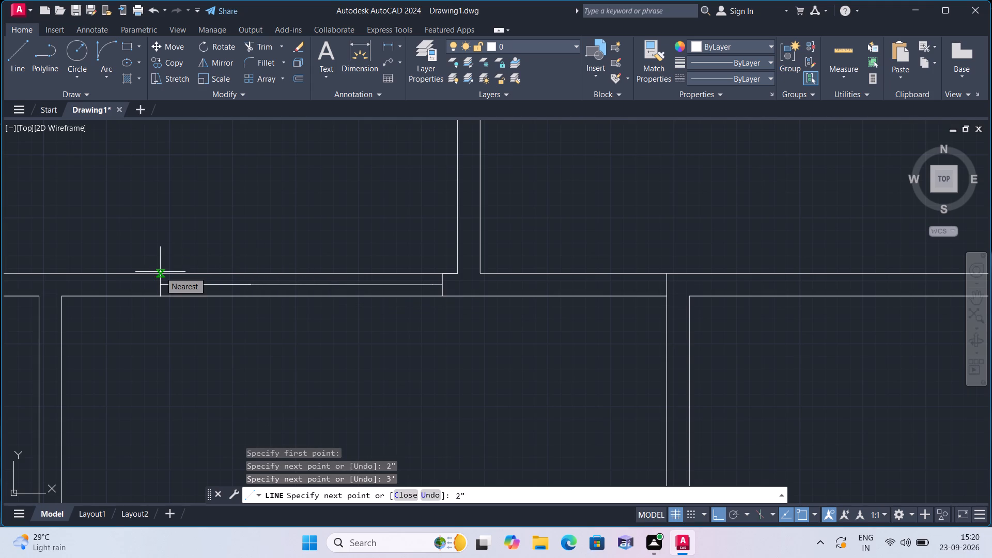
key("space")
key("space")
key("space")
key("space")
key("space")
key("space")
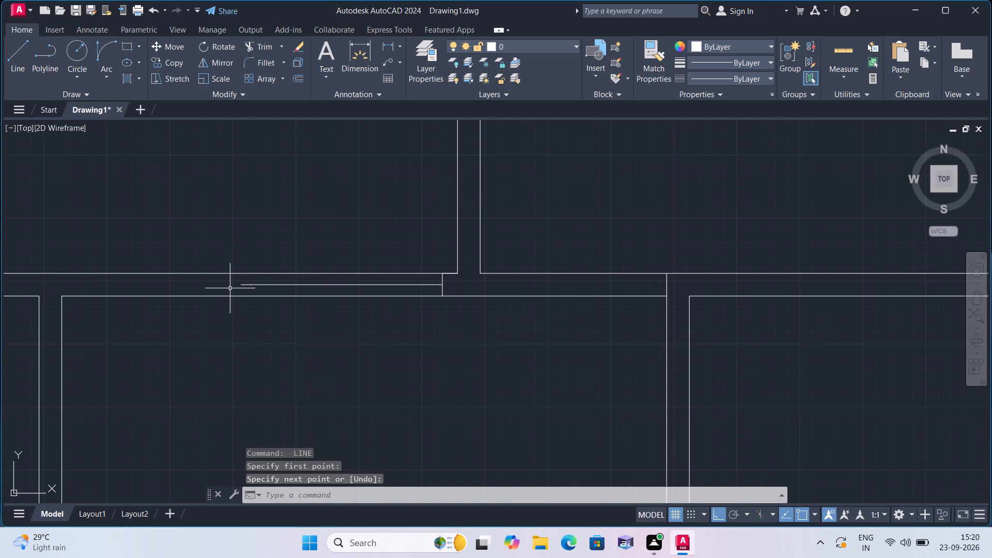
Close the doorway's left end with a jamb across the wall thickness, drawn up and down from the centre line's left end.
key("space")
scroll(230, 288, "up", 1)
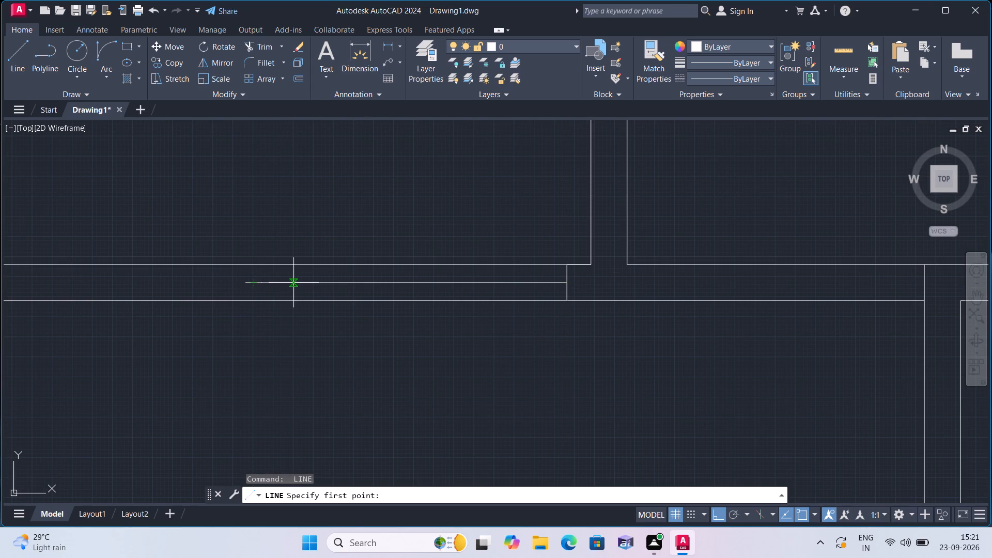
scroll(246, 280, "up", 2)
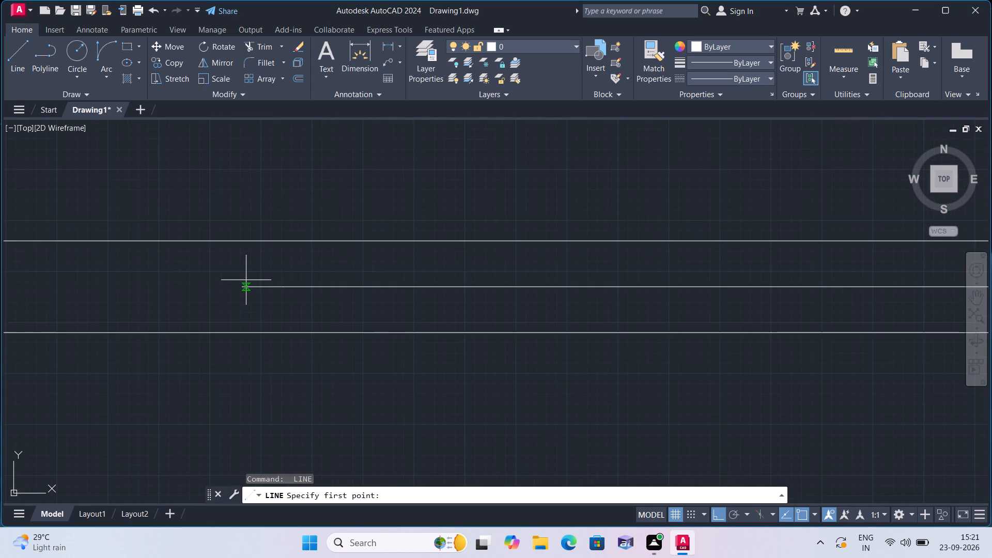
left_click(243, 286)
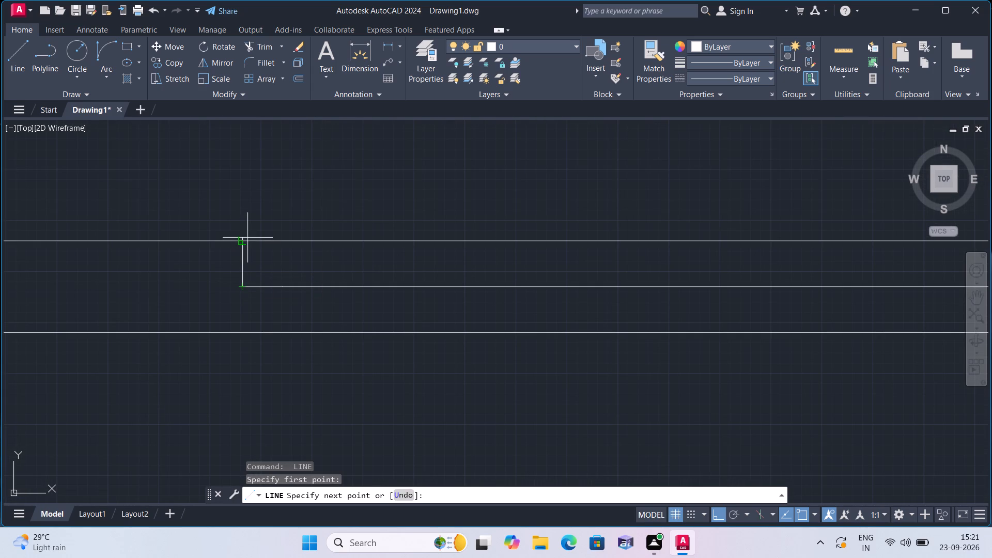
left_click(244, 242)
key("space")
key("space")
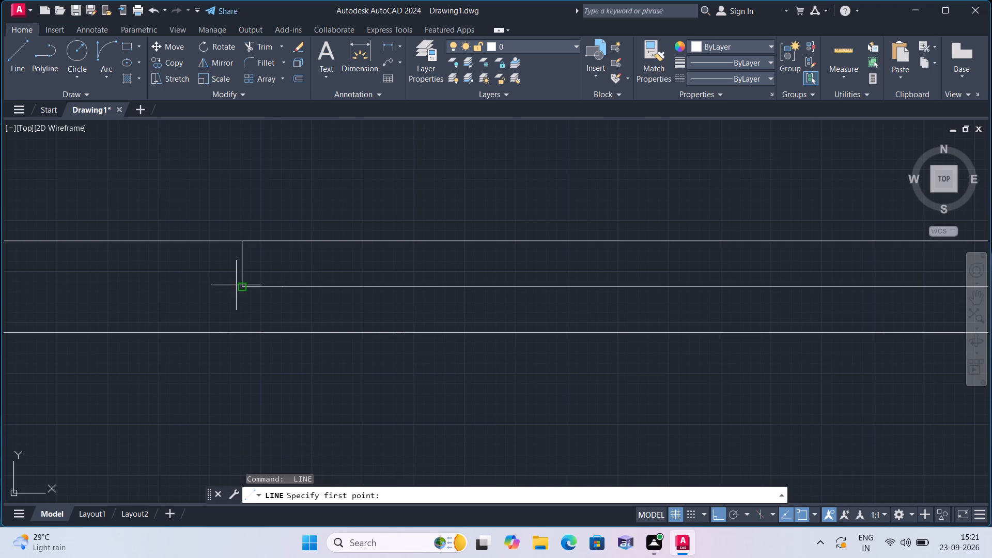
left_click(241, 286)
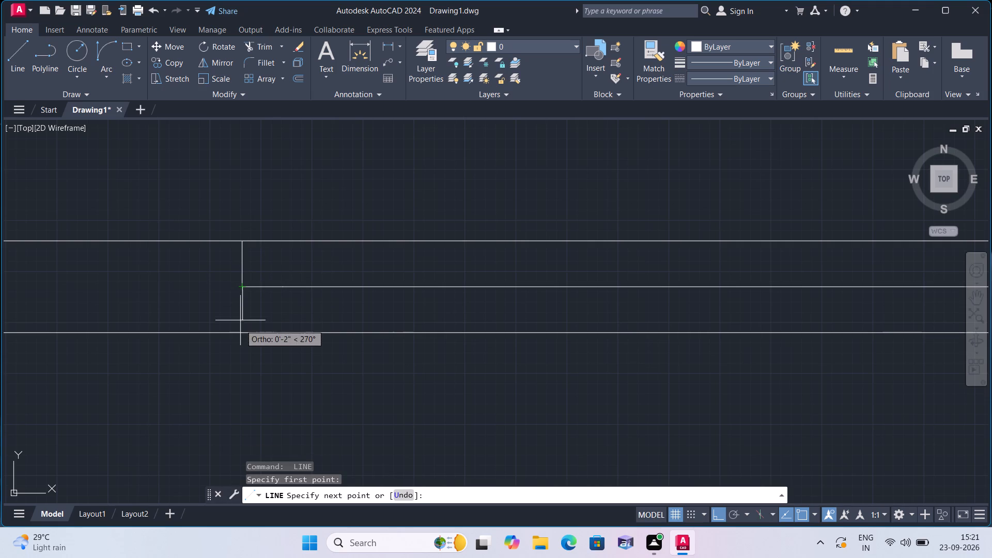
left_click(241, 332)
key("space")
scroll(221, 281, "down", 2)
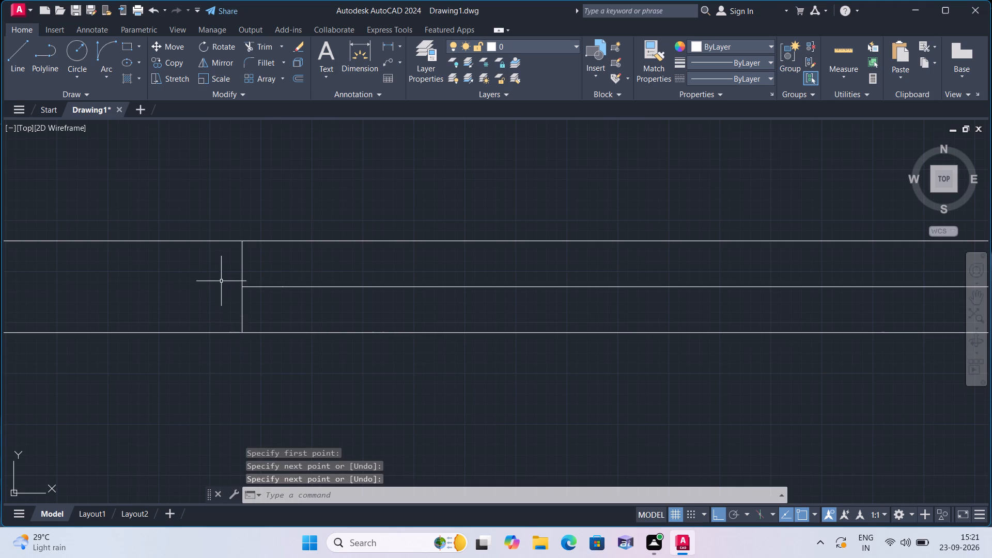
scroll(221, 281, "down", 1)
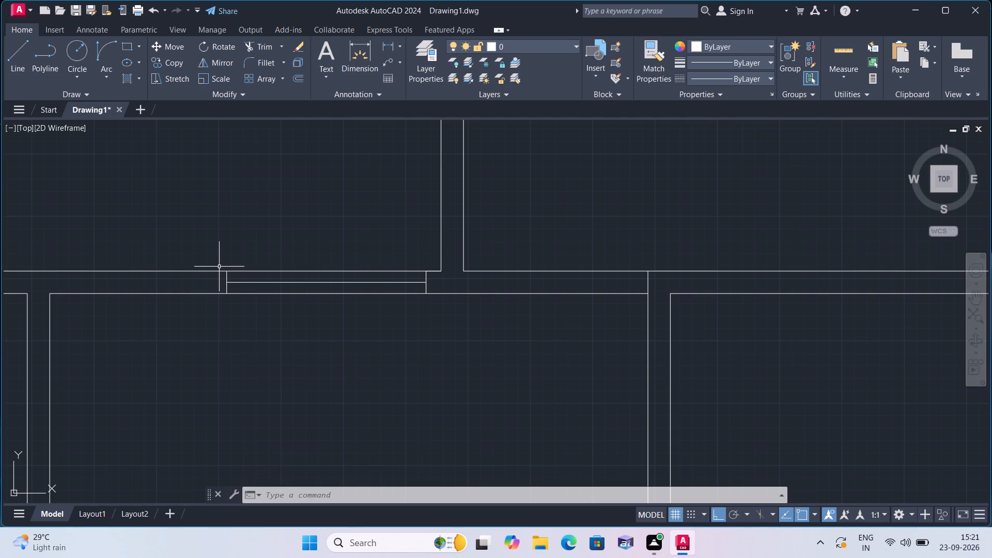
scroll(313, 181, "down", 1)
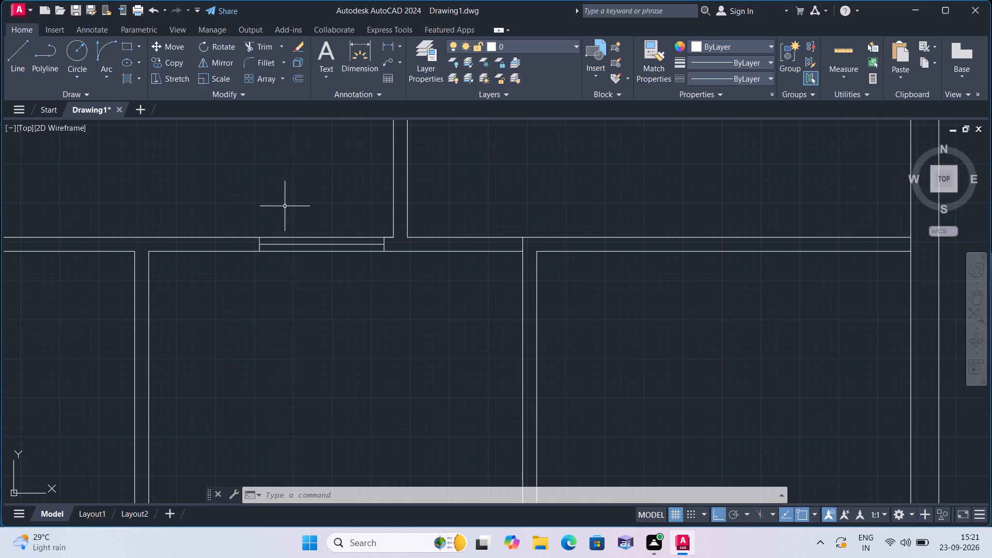
left_click_drag(300, 234, 652, 557)
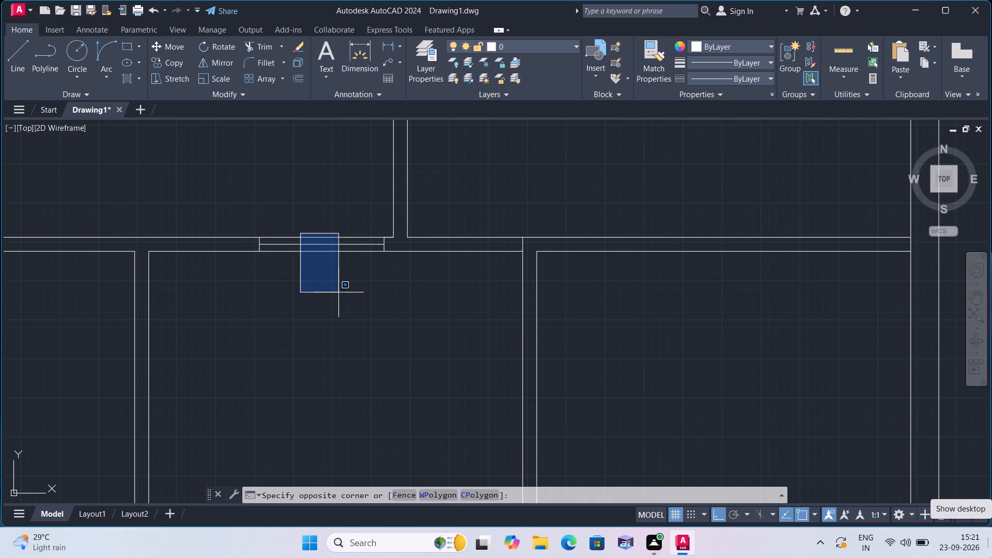
key("Escape")
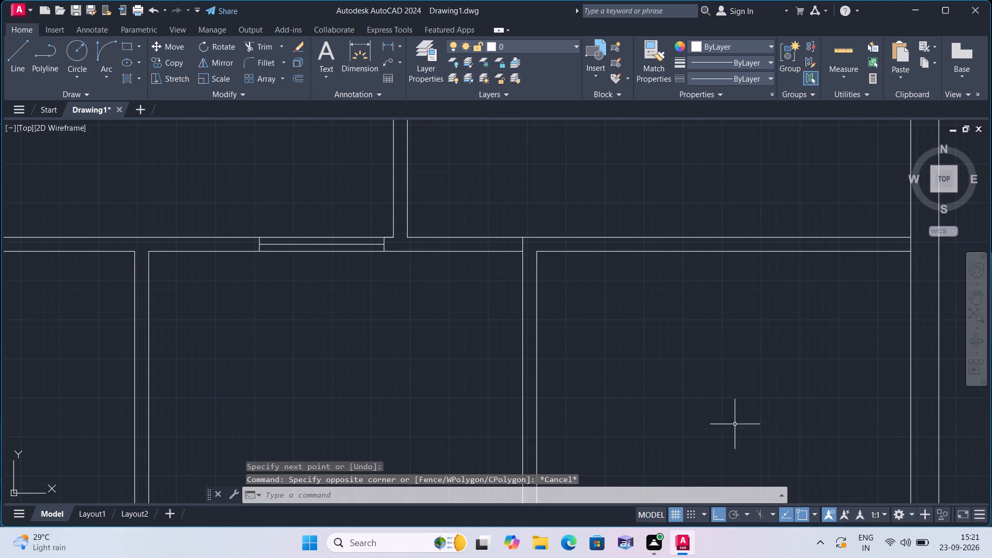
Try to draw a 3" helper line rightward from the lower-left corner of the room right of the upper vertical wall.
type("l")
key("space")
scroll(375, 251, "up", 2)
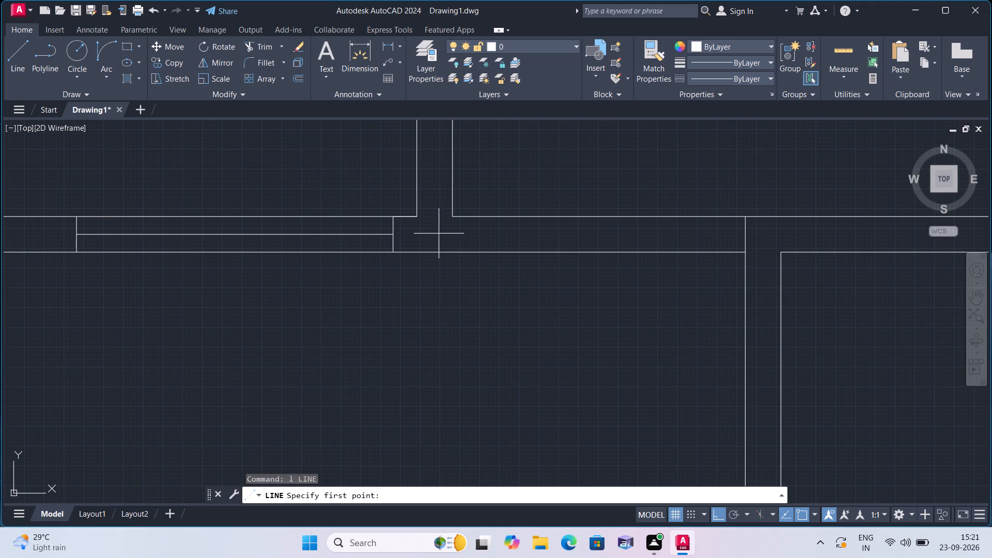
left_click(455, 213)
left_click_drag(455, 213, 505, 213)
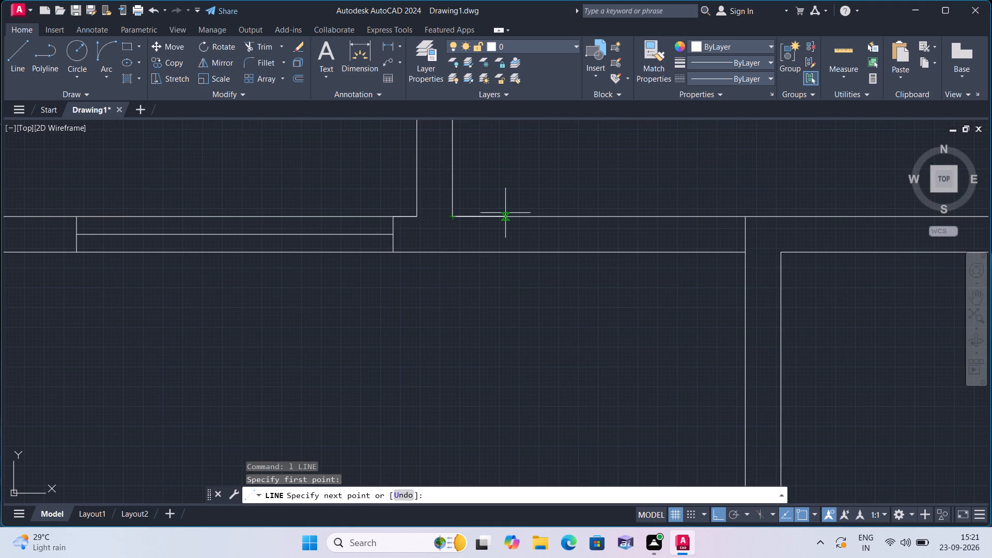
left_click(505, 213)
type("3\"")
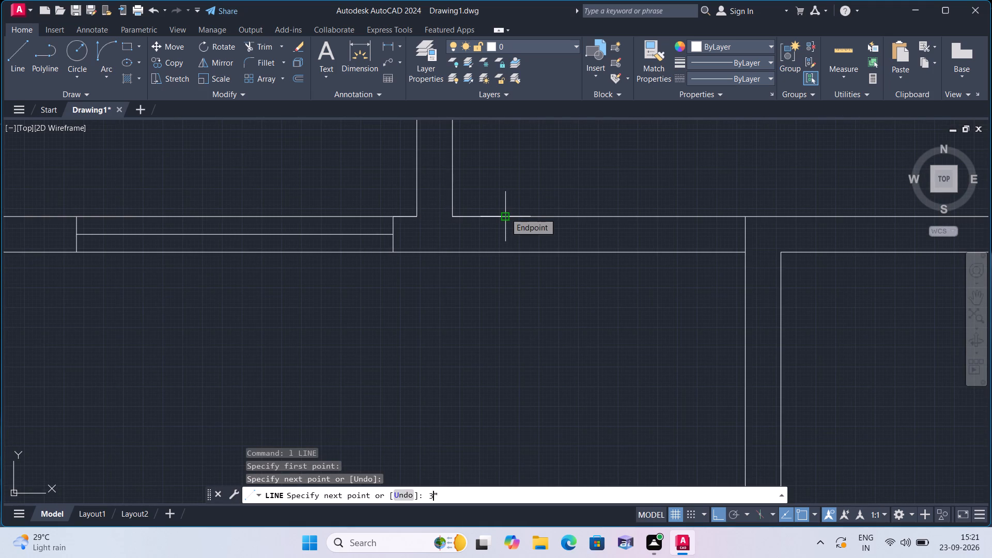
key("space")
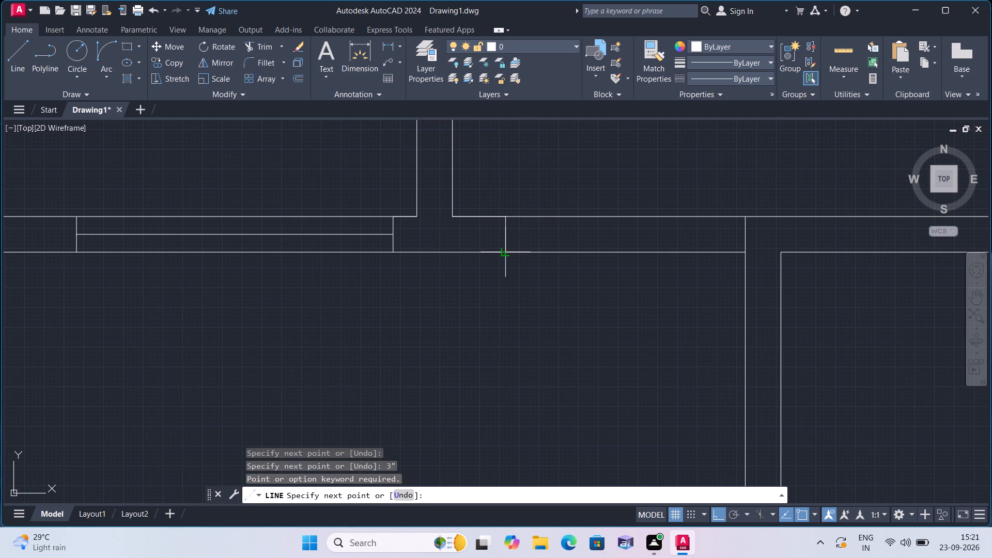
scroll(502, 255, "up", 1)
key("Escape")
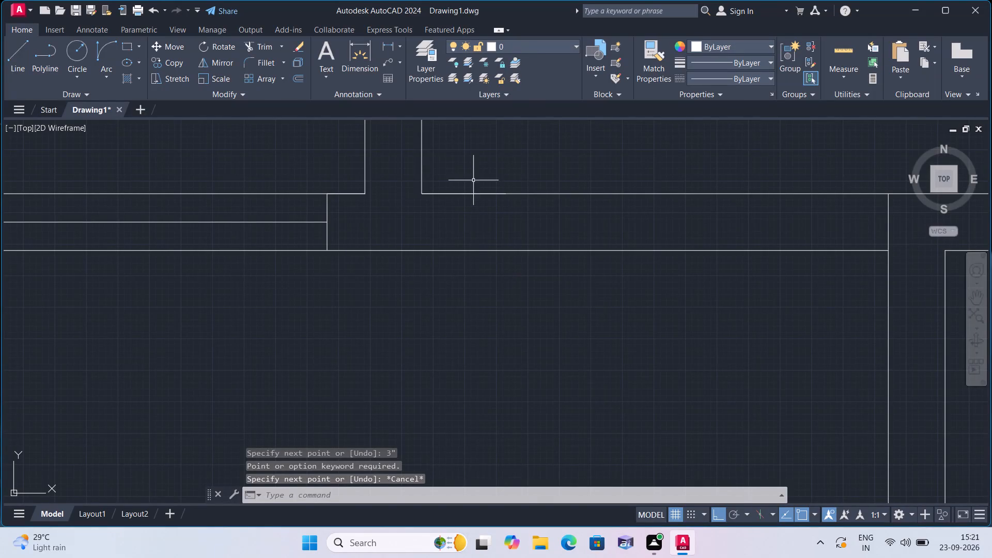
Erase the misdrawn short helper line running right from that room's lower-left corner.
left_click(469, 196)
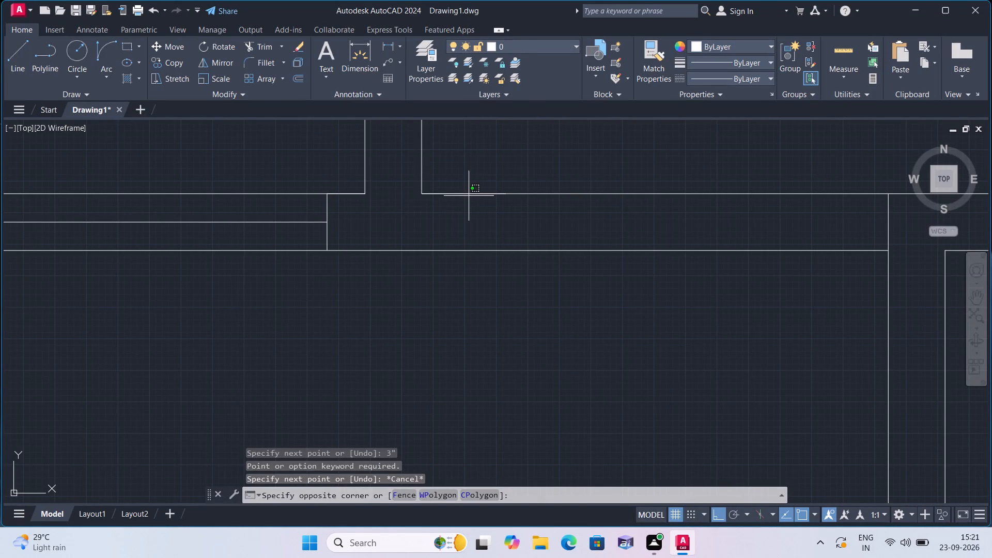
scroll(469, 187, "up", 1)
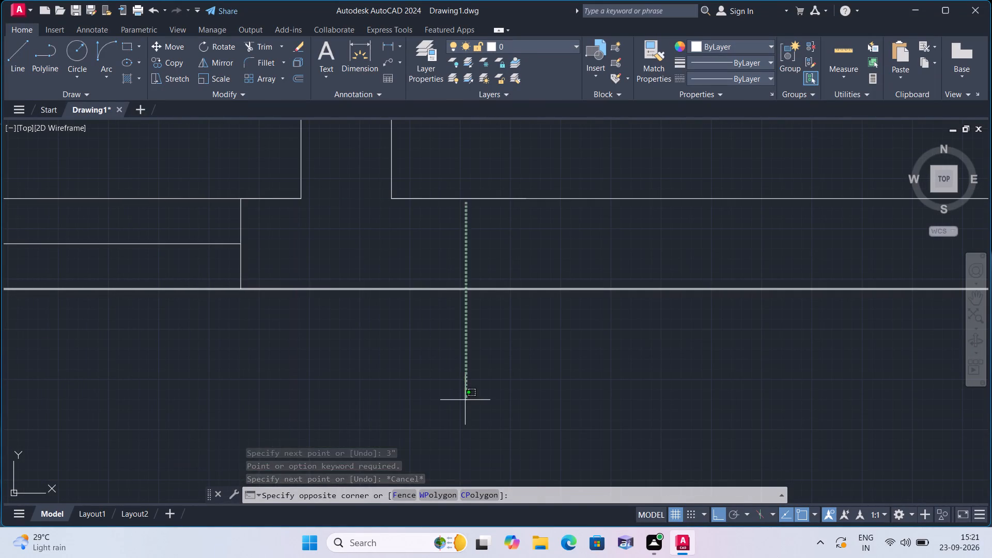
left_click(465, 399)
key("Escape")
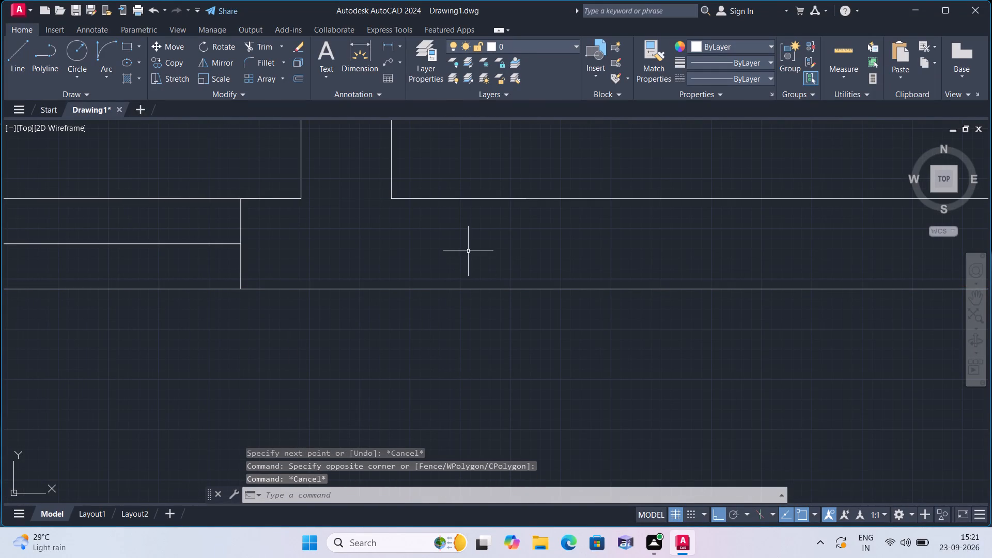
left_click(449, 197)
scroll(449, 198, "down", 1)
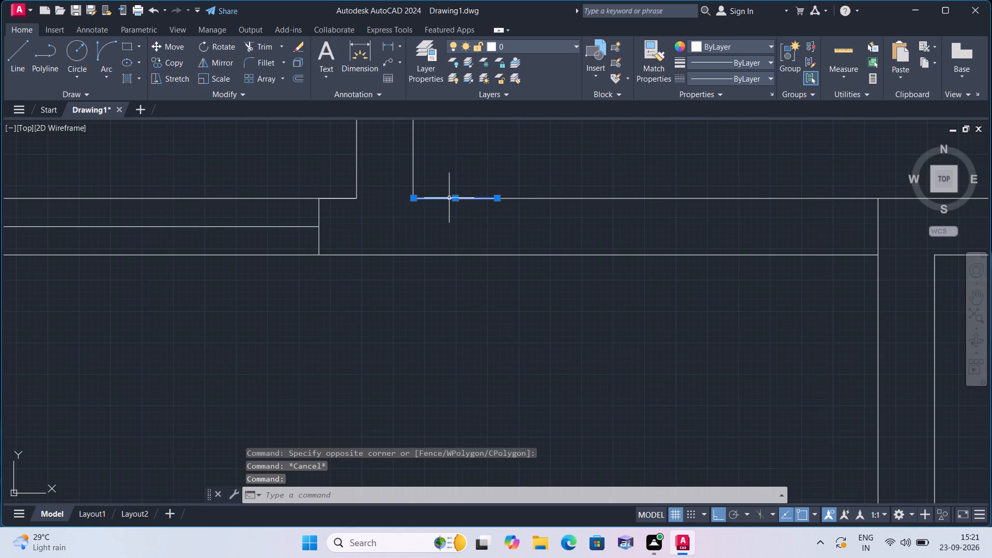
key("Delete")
Draw a 3" helper line rightward from that room's lower-left corner and a door jamb from its end down across the wall thickness.
key("l")
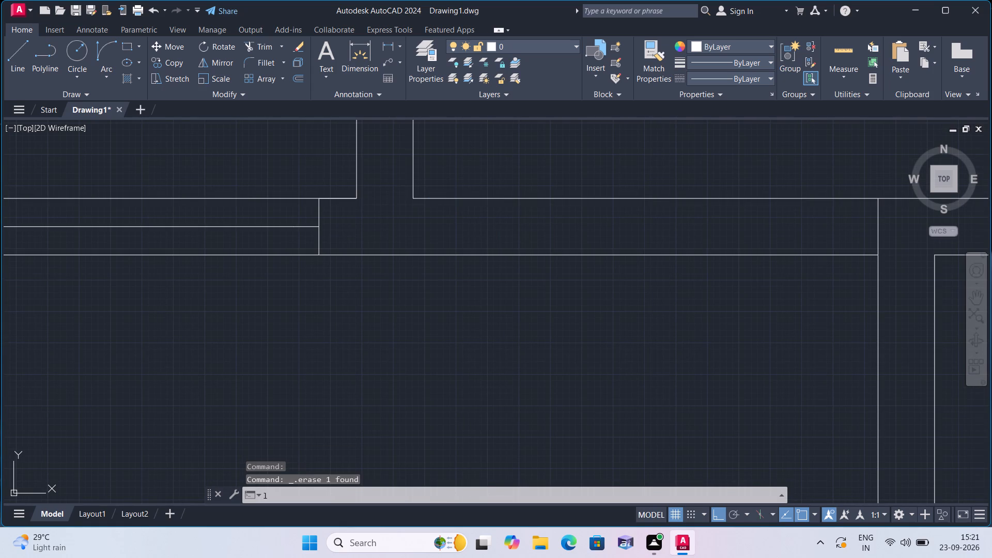
key("space")
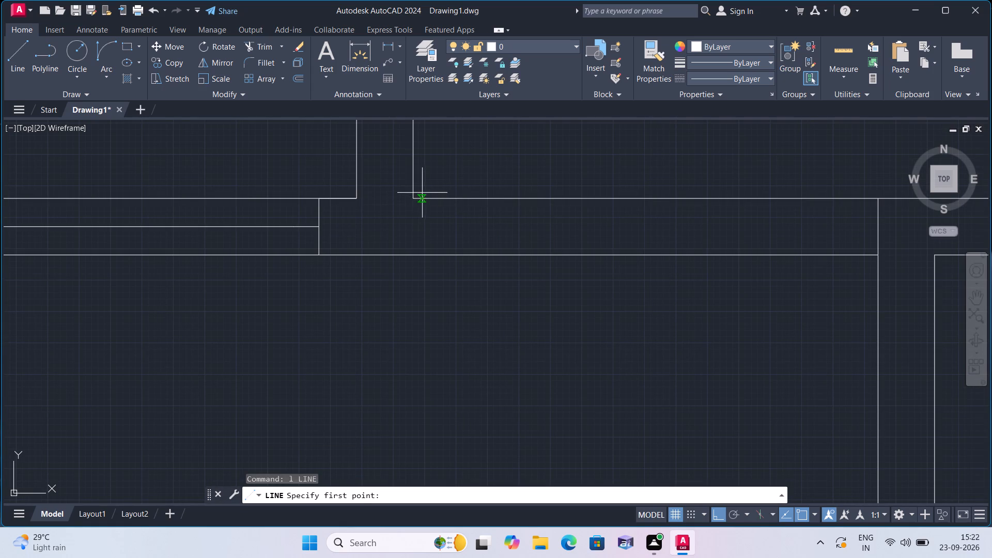
left_click(415, 196)
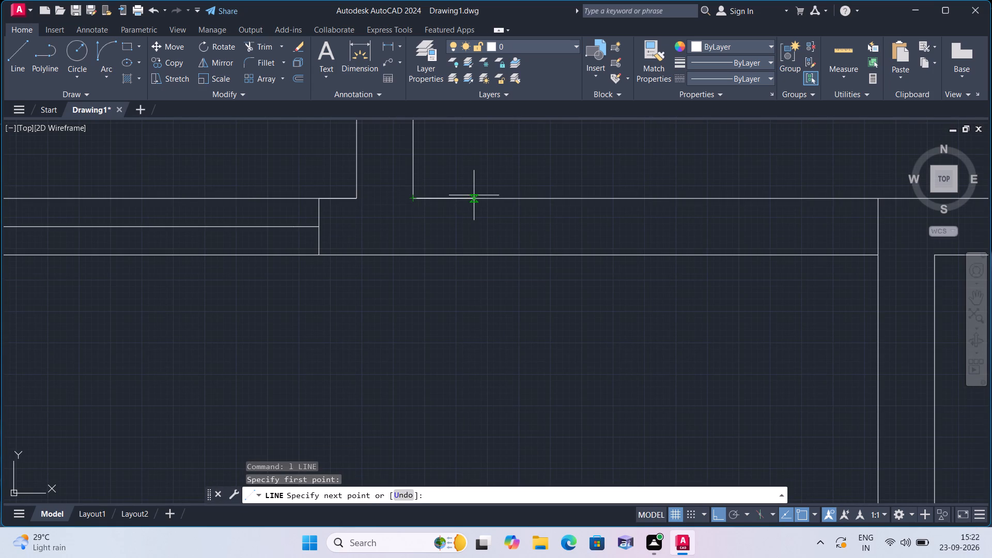
key("3")
key("apostrophe")
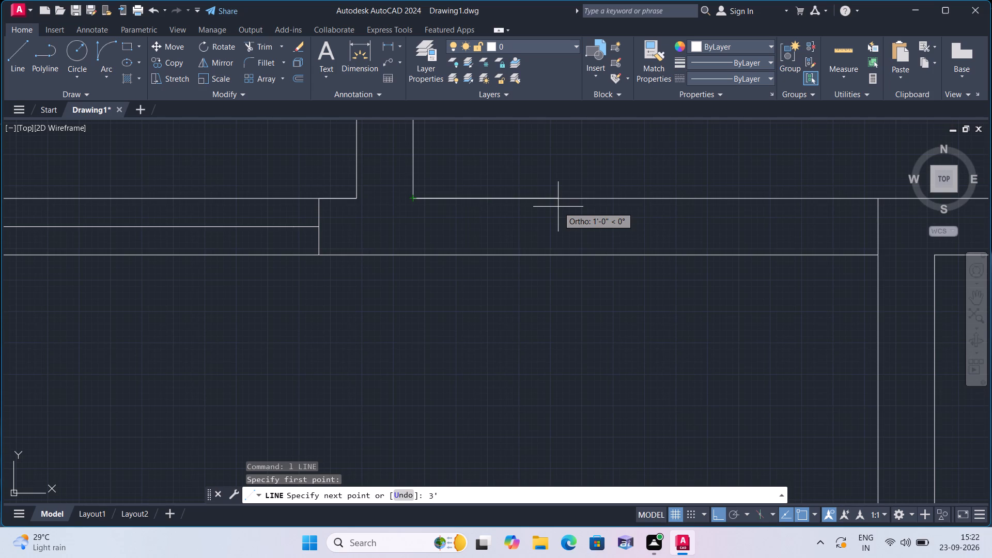
key("BackSpace")
key("shift+quotedbl")
key("space")
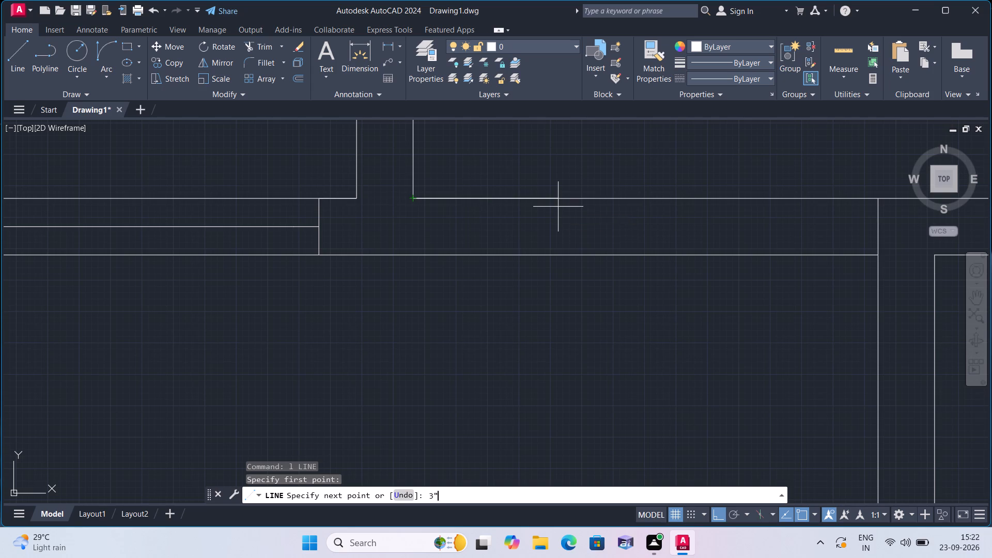
scroll(443, 247, "up", 1)
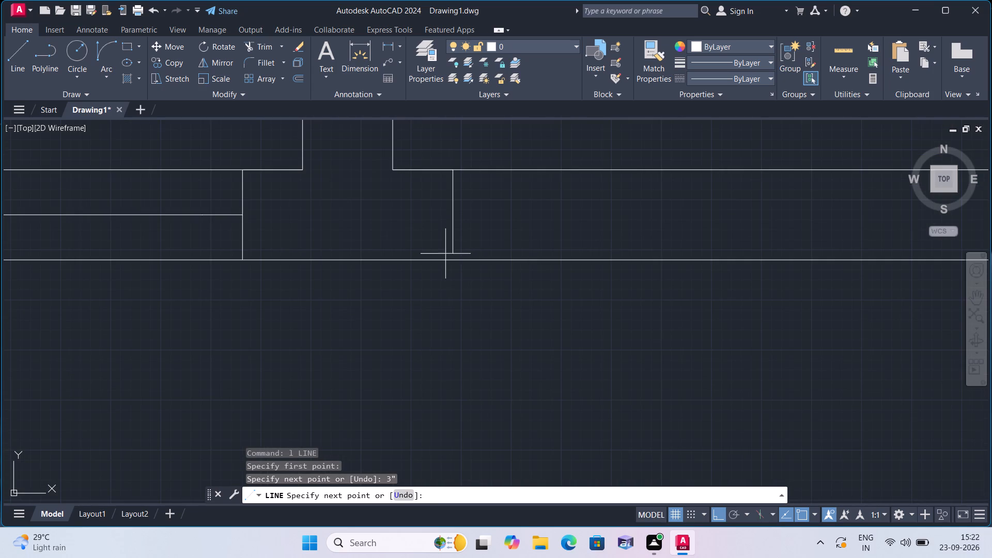
left_click(449, 263)
key("space")
Draw connected 2", 2' and 2" line segments rightward along the wall's centre from the new jamb's midpoint.
key("space")
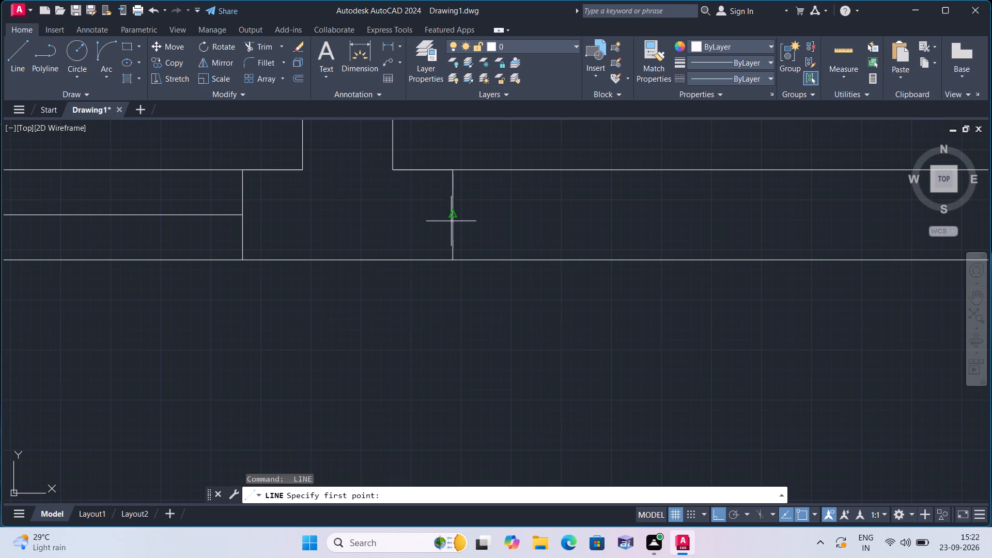
left_click(452, 214)
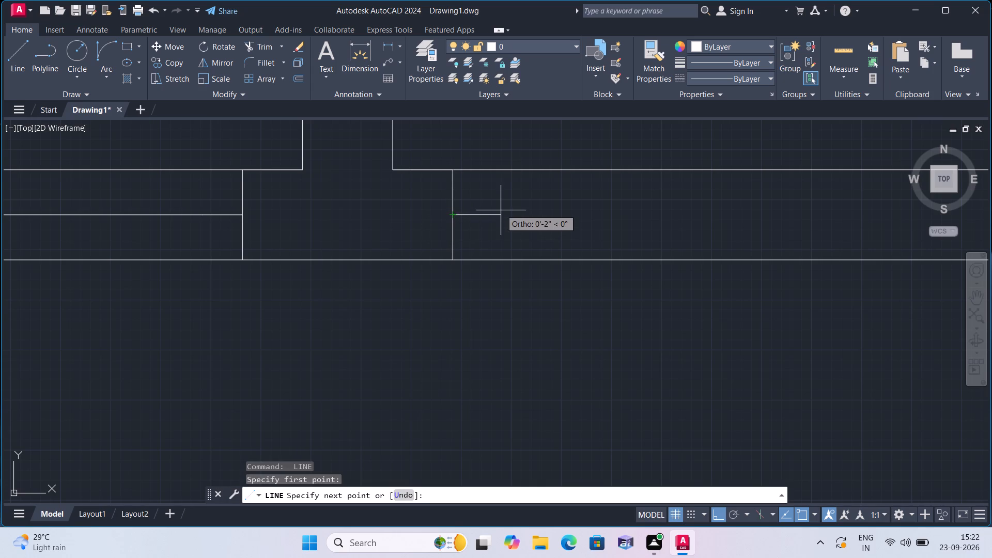
scroll(501, 209, "down", 1)
type("2\"")
key("space")
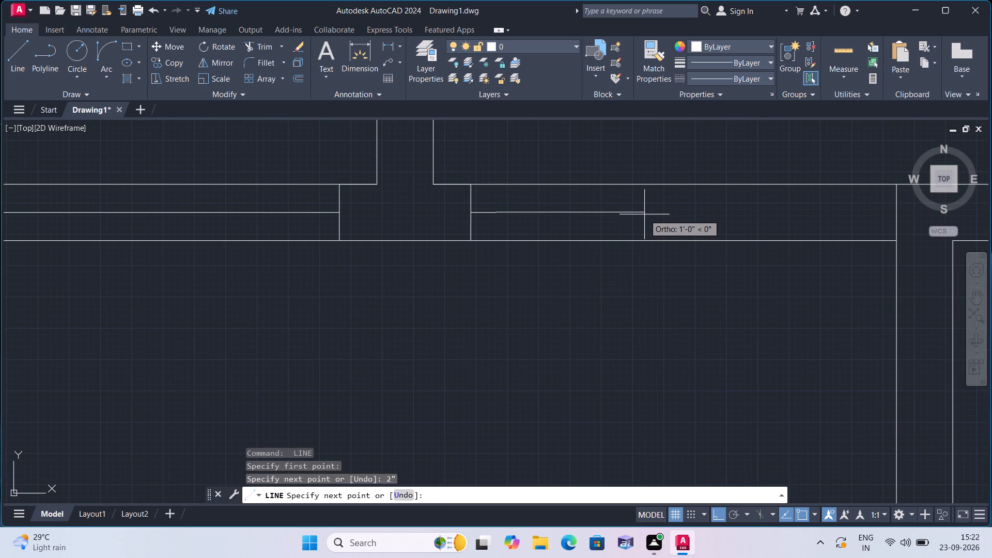
key("2")
type("'")
key("space")
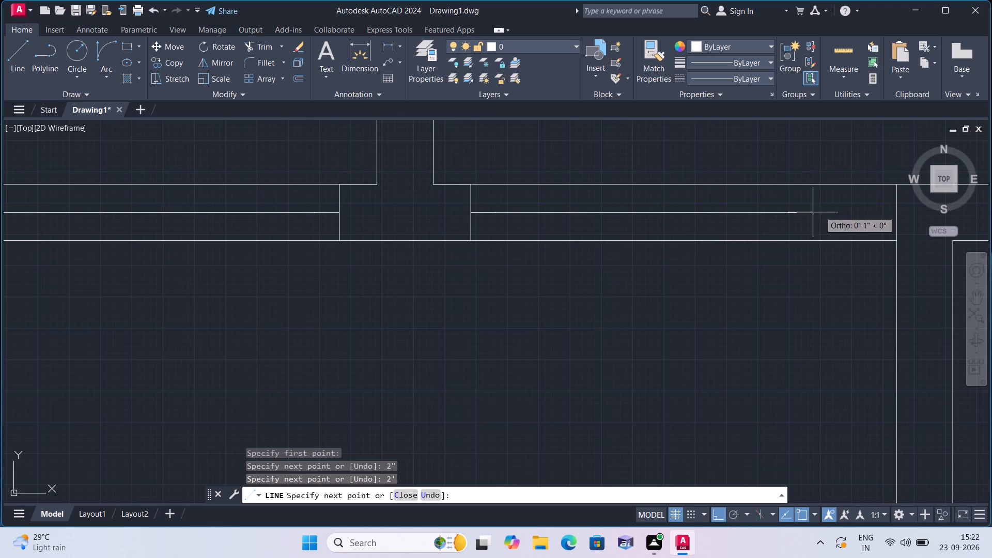
type("2'")
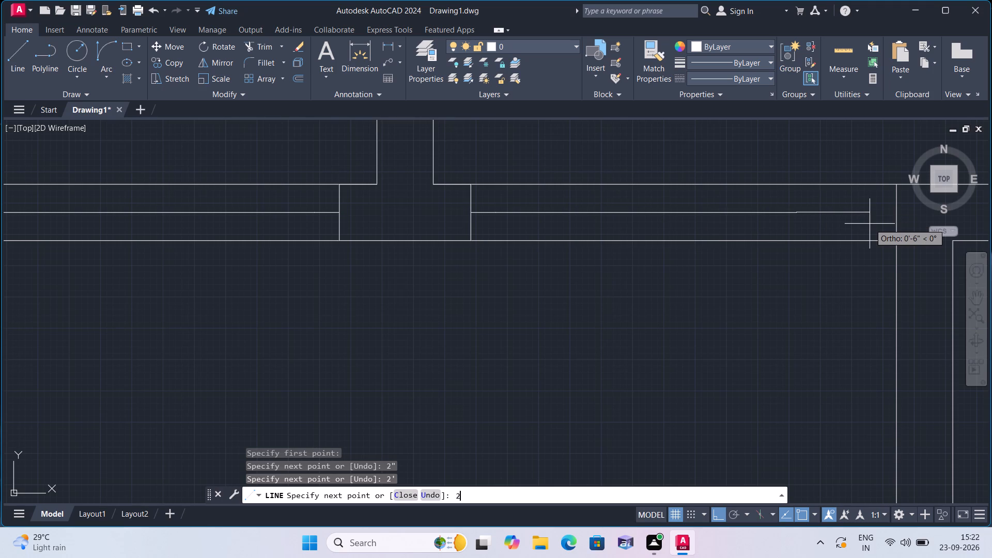
key("space")
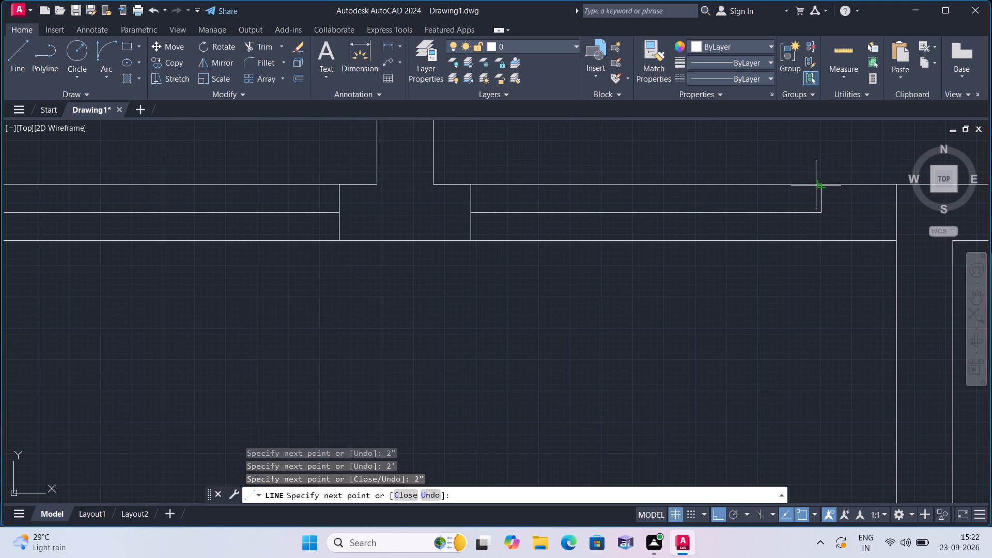
Complete the 2' doorway's right jamb with lines from the centre line's right end up and down to both wall faces.
left_click(817, 185)
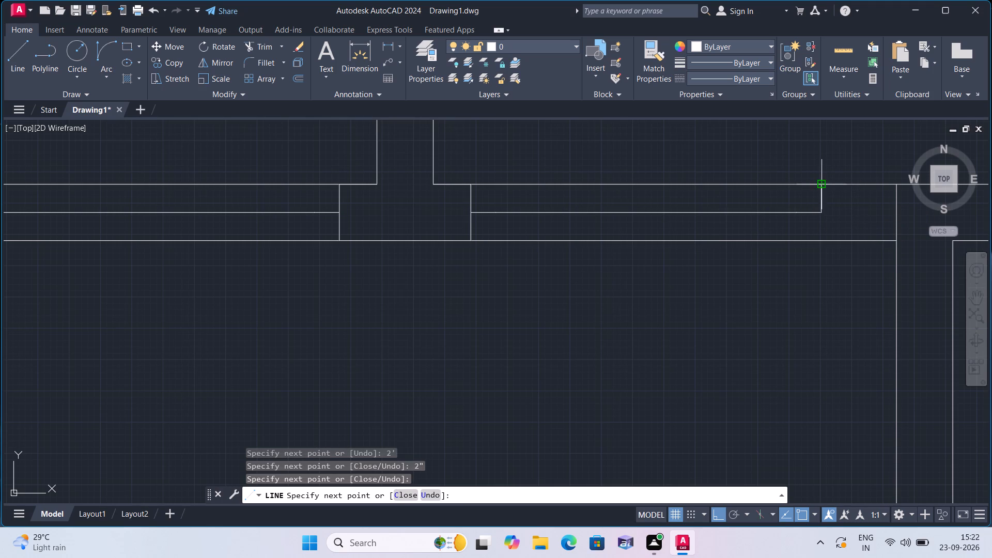
key("space")
key("space")
left_click(824, 209)
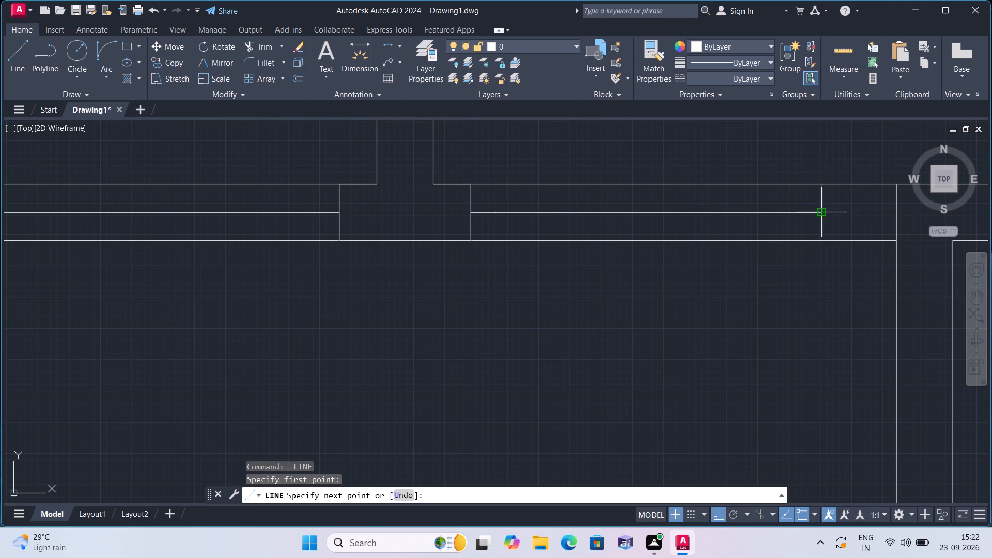
left_click(825, 241)
key("space")
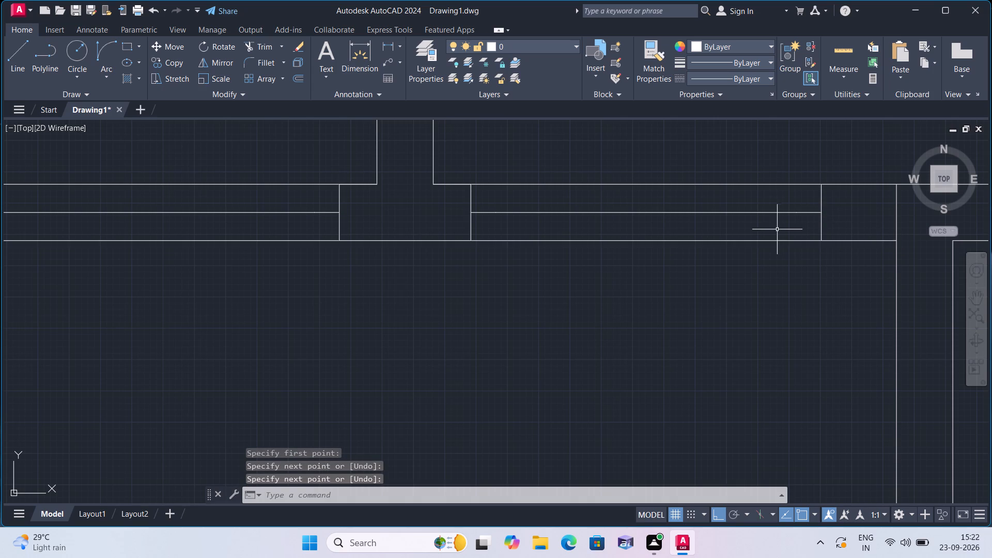
Erase the centre line spanning the 2' doorway and the short helper line at that room's lower-left corner.
left_click(764, 208)
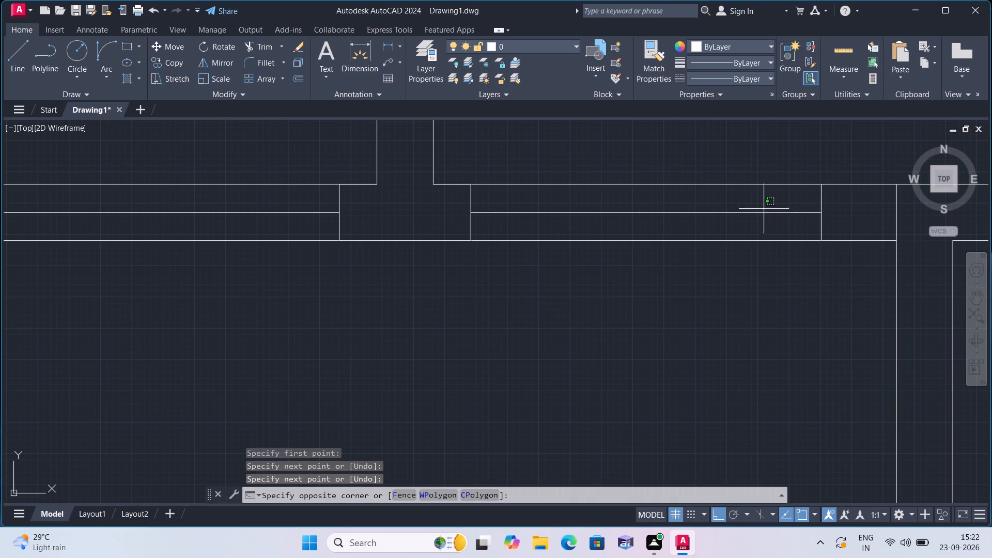
left_click(767, 217)
left_click(767, 217)
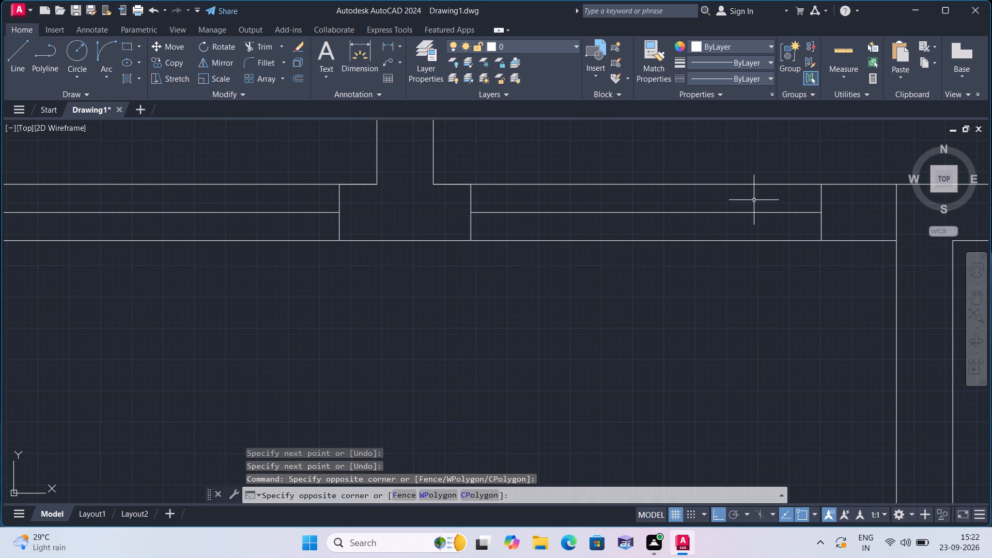
left_click(754, 200)
left_click(763, 226)
left_click(763, 226)
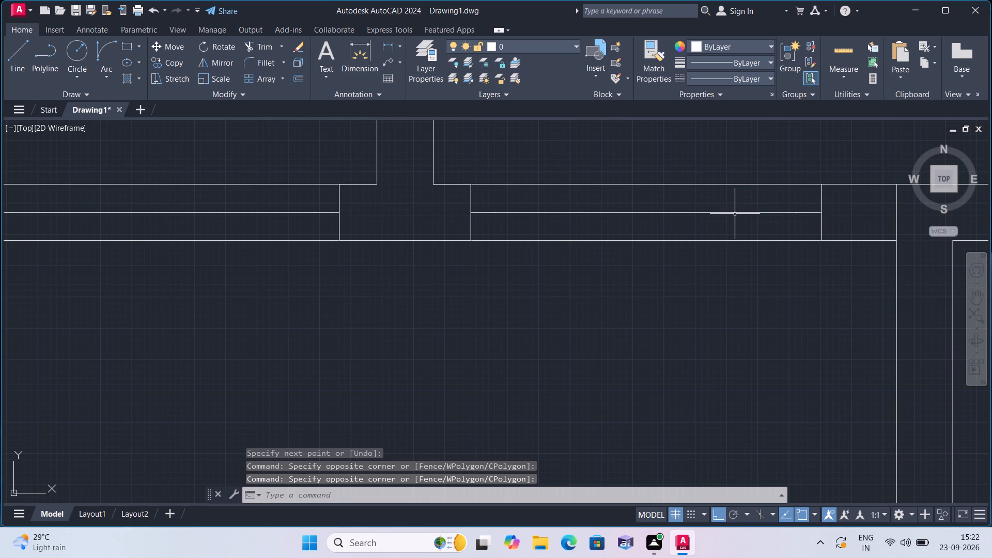
left_click(735, 213)
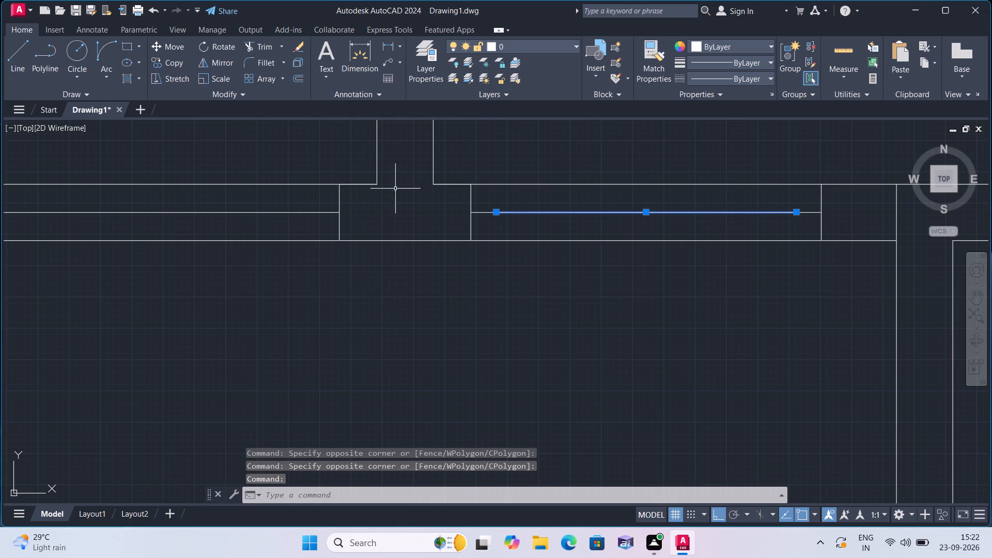
left_click(443, 182)
key("Delete")
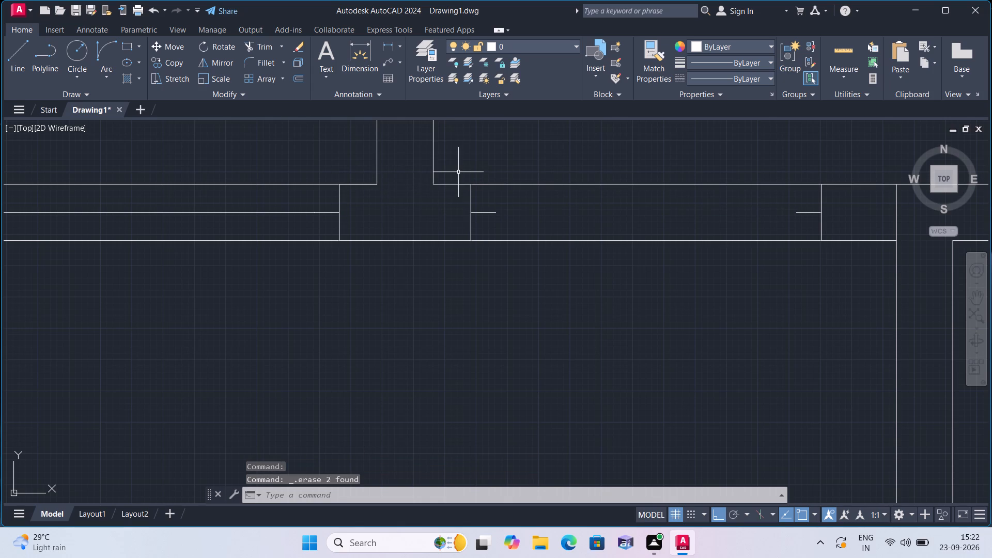
Draw a 2' door leaf line straight up from the inner end of the 2' doorway's left jamb stub.
key("l")
key("space")
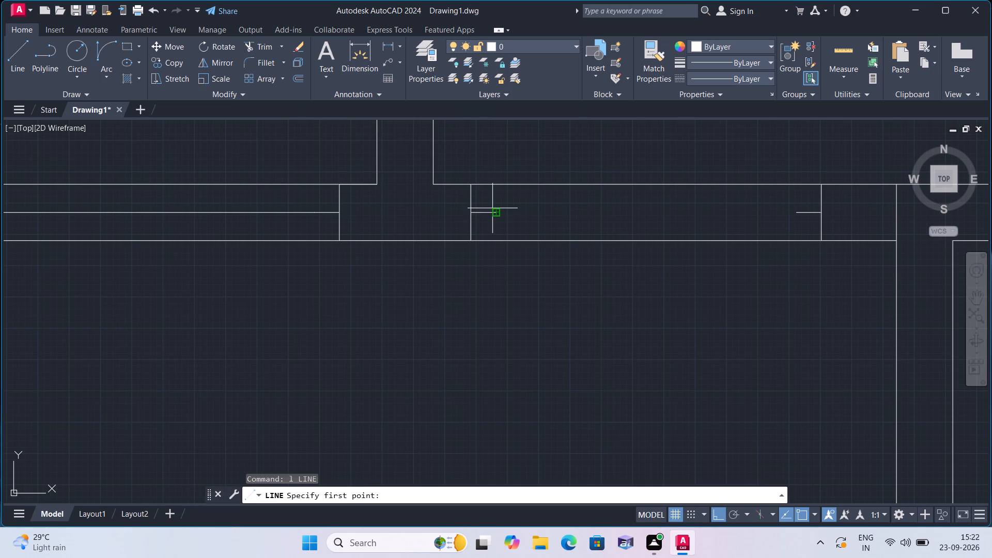
left_click(494, 211)
middle_click_drag(498, 166, 504, 244)
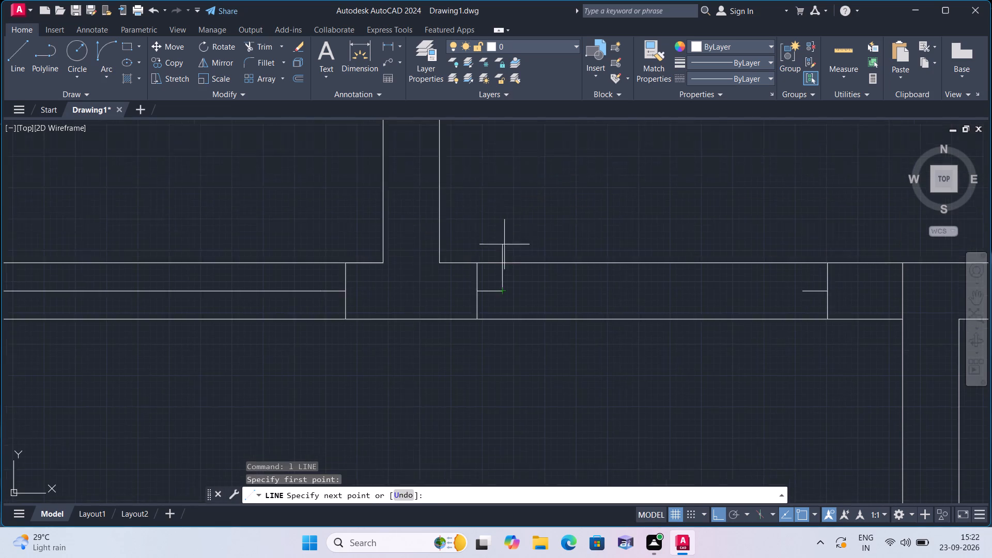
scroll(504, 244, "down", 2)
type("2'")
key("space")
key("Escape")
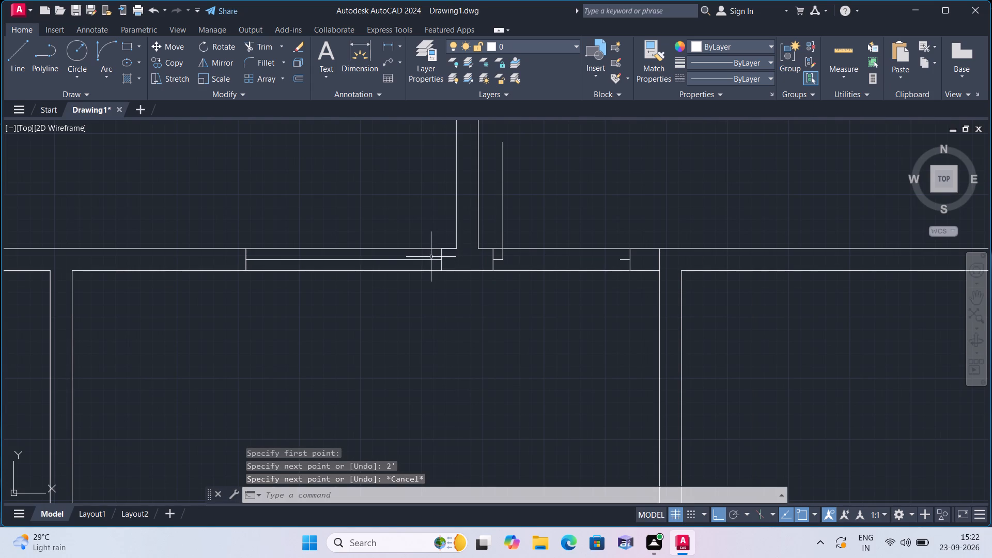
Erase the centre line spanning the wider doorway left of the partition and the short helper line at that room's lower-right corner.
left_click(431, 259)
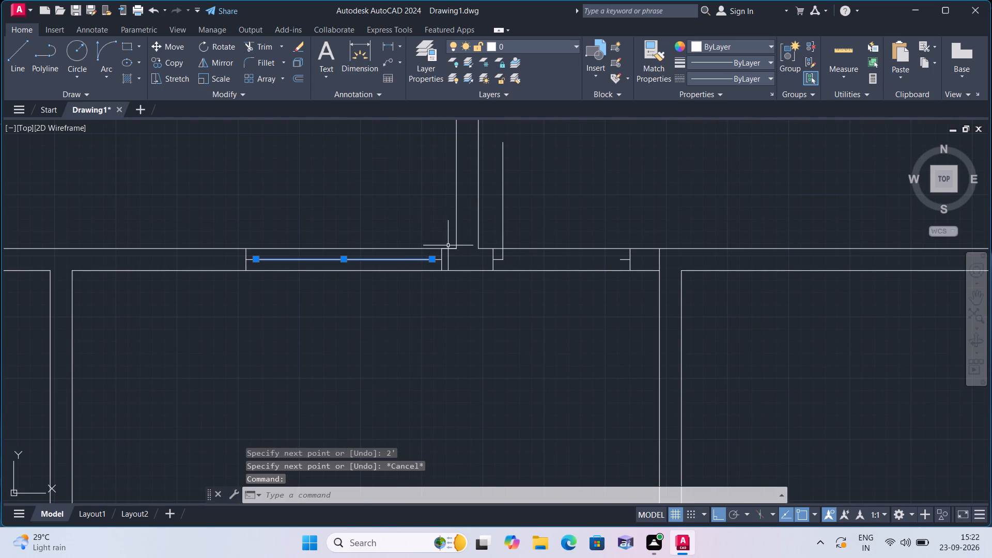
left_click(448, 252)
left_click(448, 249)
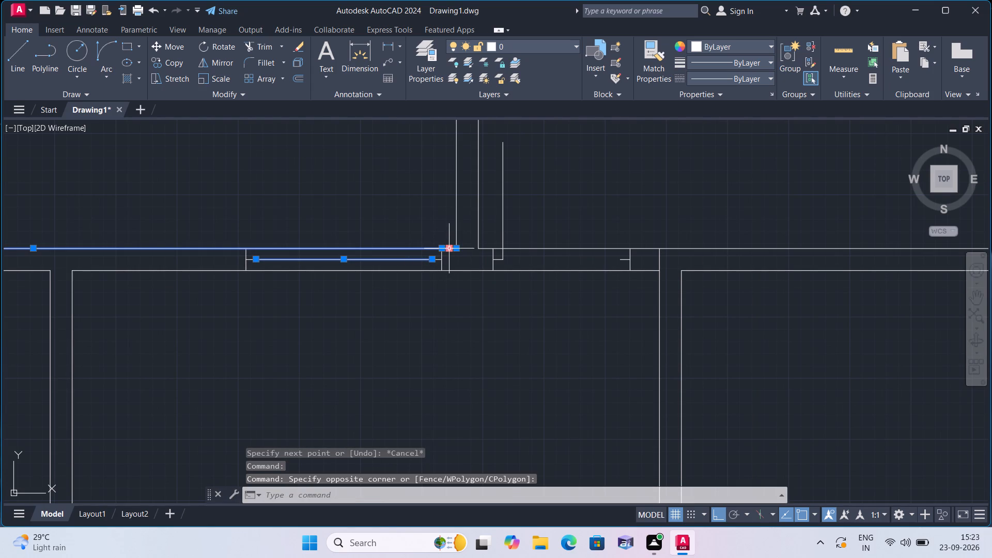
key("Escape")
left_click(448, 249)
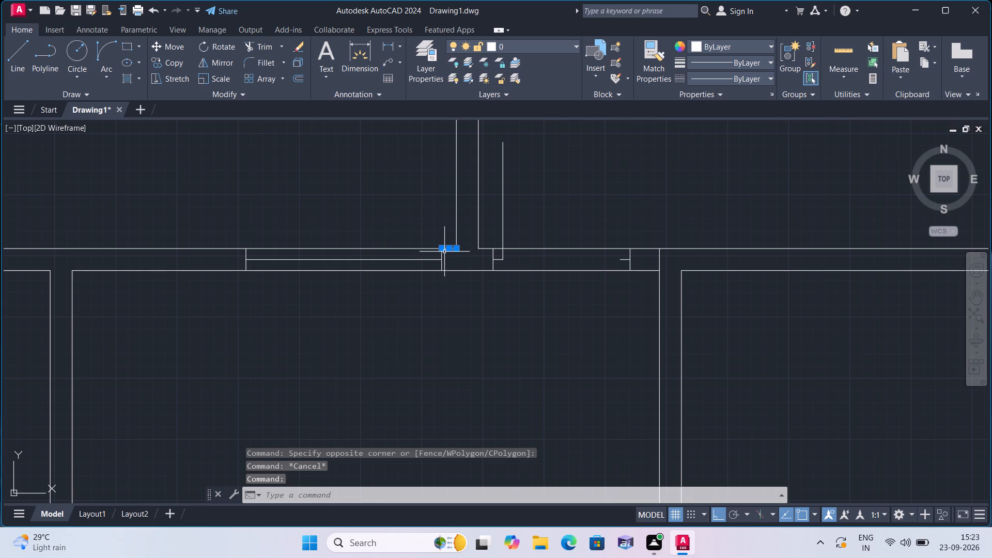
left_click(428, 261)
key("Delete")
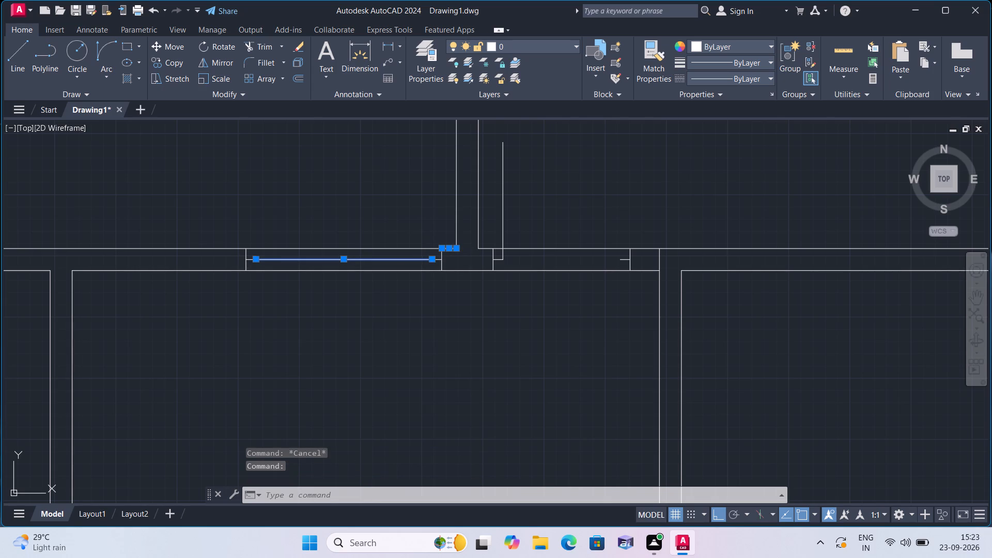
Draw a 3' door leaf line straight up from the inner end of the wider doorway's right jamb stub.
type("l")
key("space")
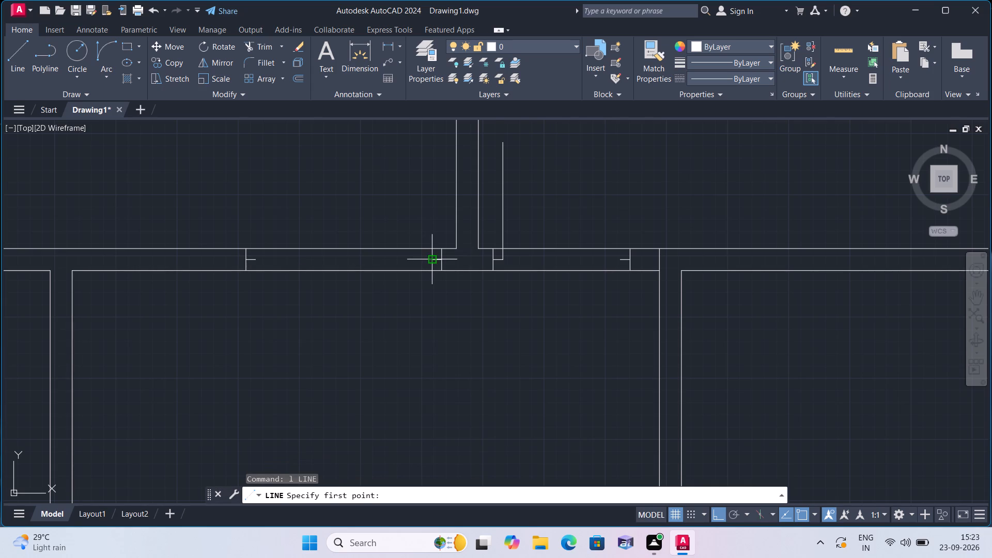
left_click(429, 259)
type("3'")
key("space")
key("Escape")
Draw the 3' door's swing as a start-end-direction arc from the leaf's top to the left jamb stub's inner end.
scroll(371, 212, "down", 1)
left_click(112, 73)
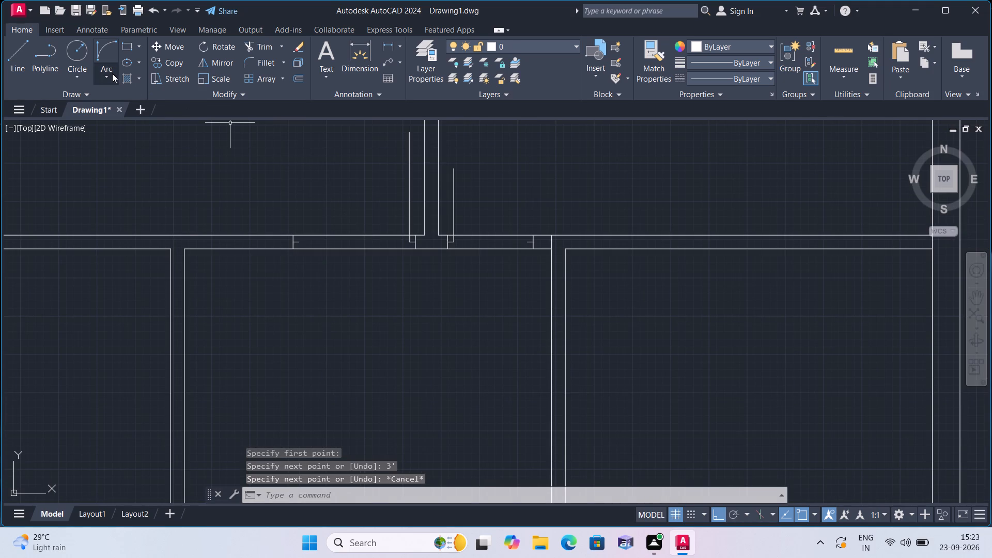
left_click(135, 233)
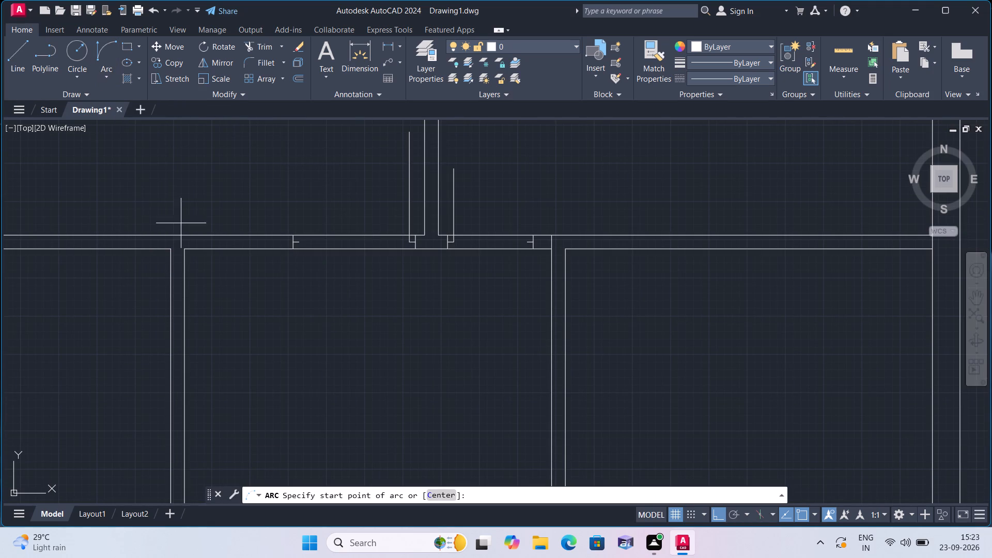
left_click(412, 131)
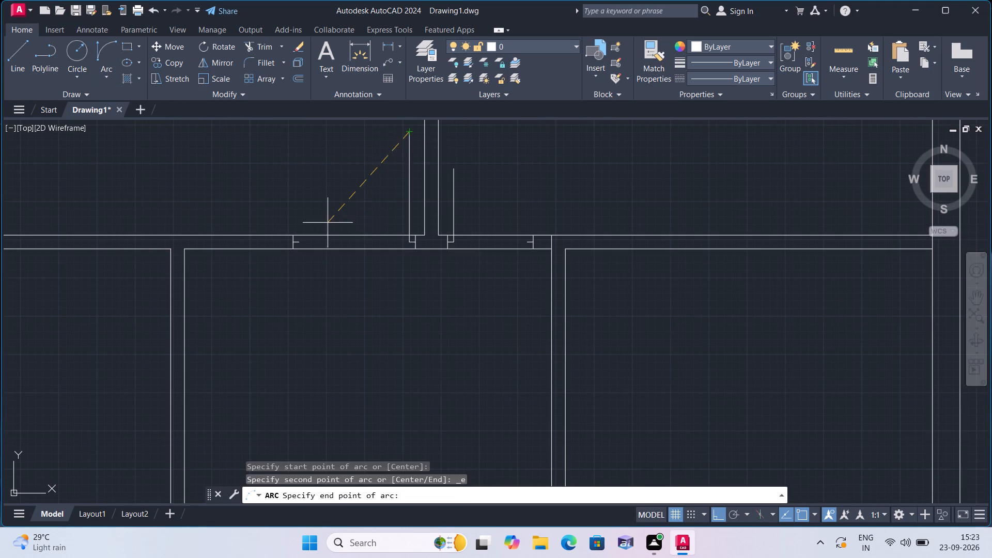
scroll(320, 228, "up", 3)
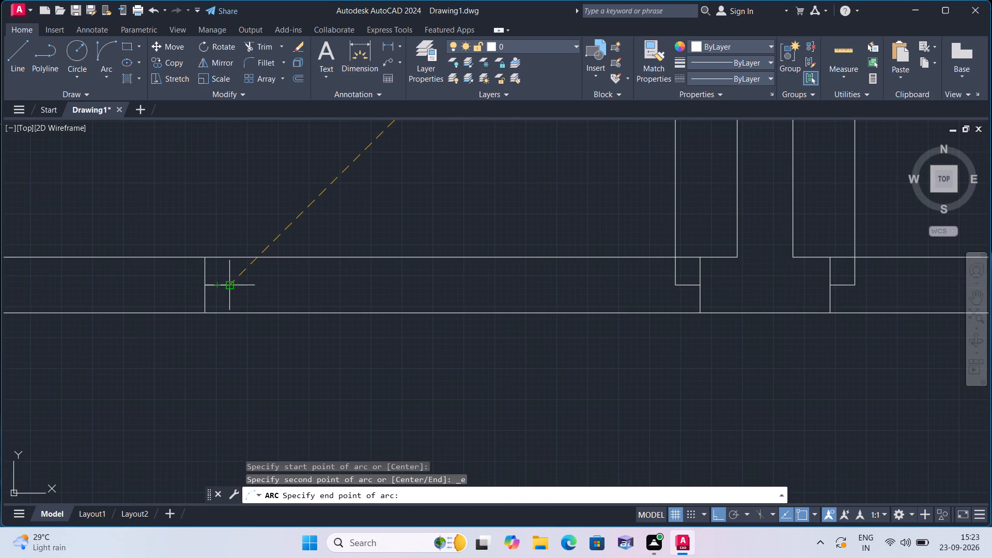
left_click(227, 284)
left_click(208, 205)
scroll(208, 205, "down", 4)
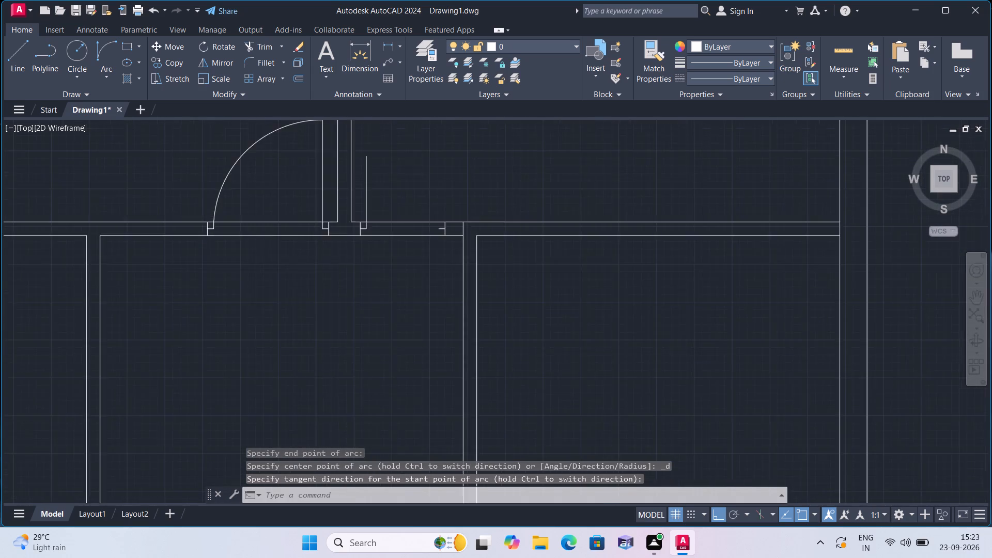
Draw the 2' door's swing as a start-end-direction arc from the leaf's top to the right jamb stub's inner end.
middle_click_drag(216, 235, 227, 303)
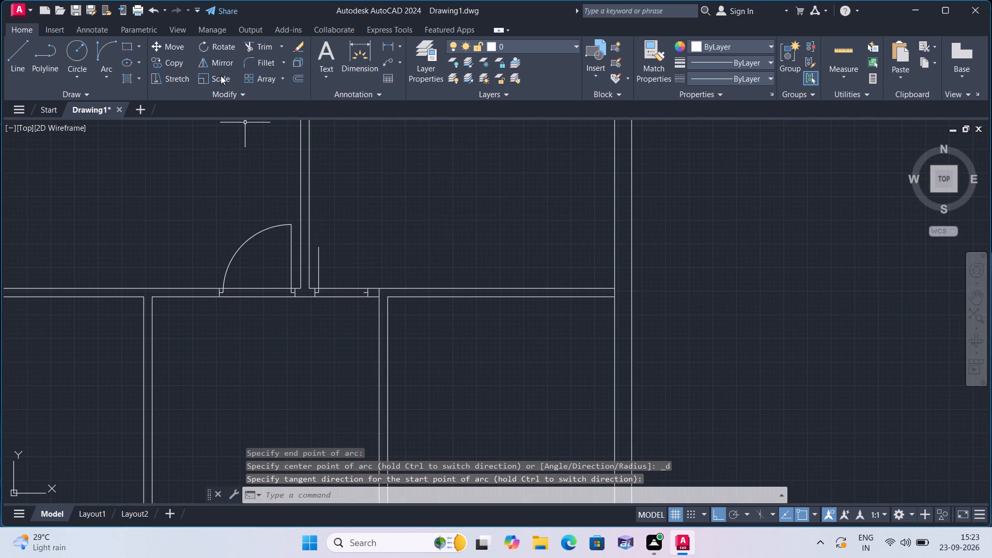
left_click(107, 73)
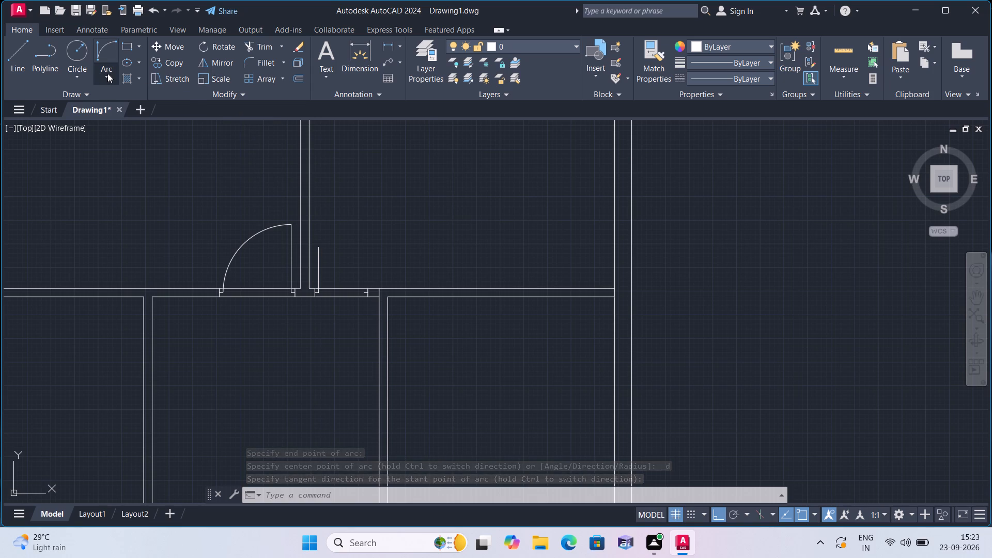
left_click(169, 229)
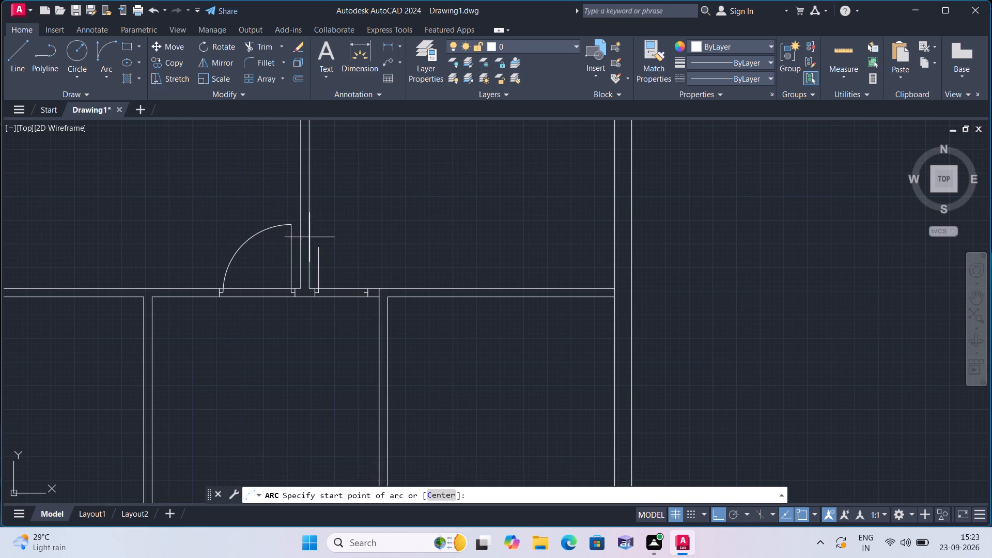
scroll(343, 242, "up", 2)
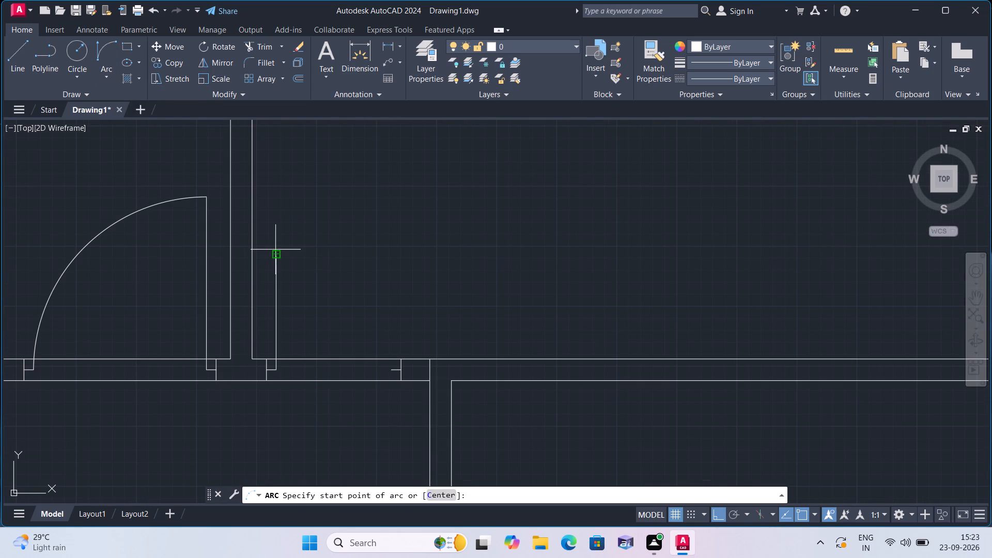
left_click(277, 248)
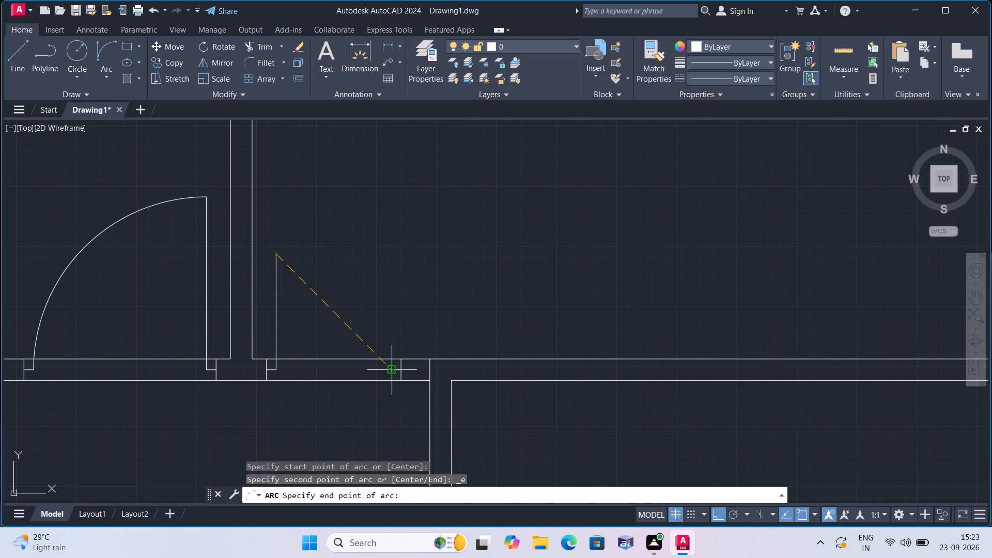
left_click(394, 367)
left_click(429, 240)
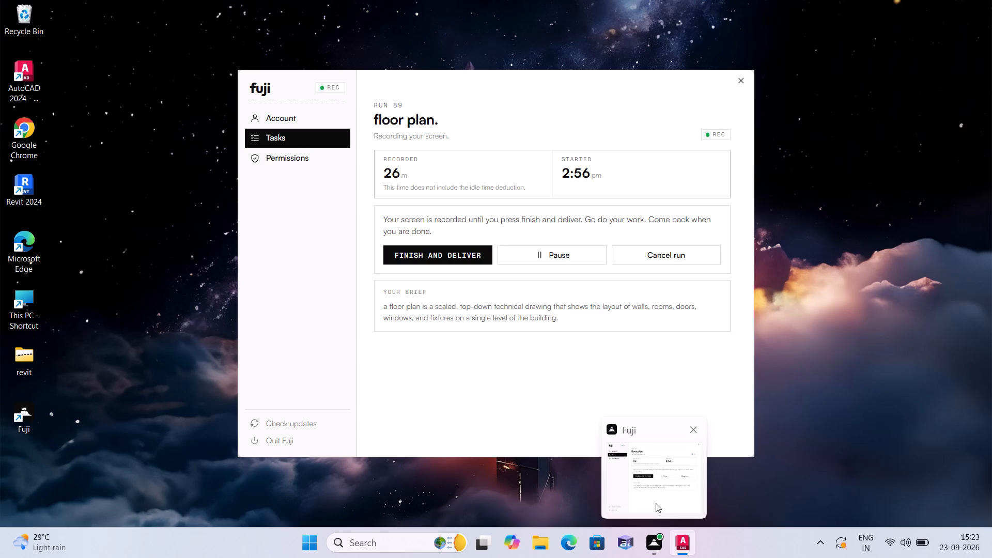
Examine the whole floor plan, checking the doors drawn so far and the lower rooms that still lack doors.
scroll(306, 313, "down", 3)
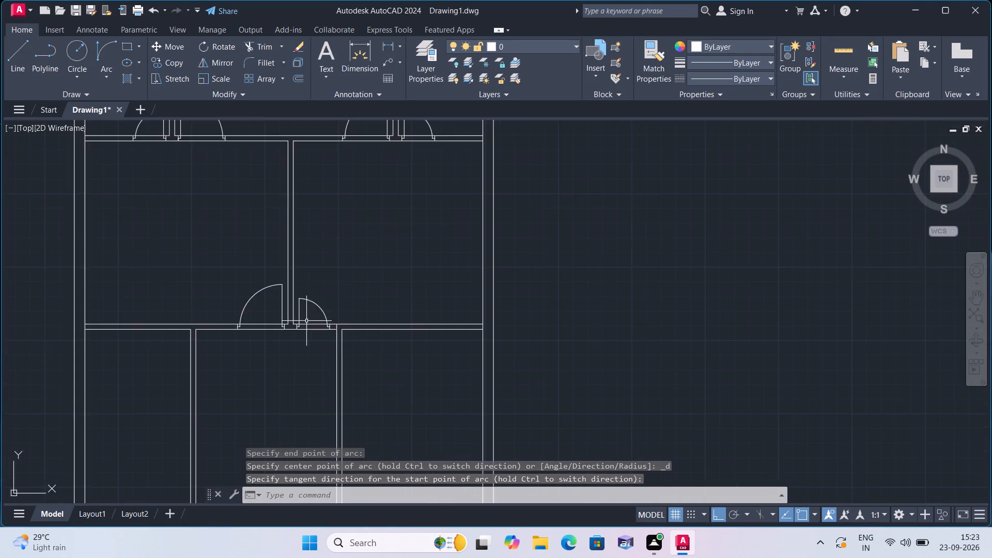
scroll(306, 321, "down", 3)
middle_click_drag(304, 323, 396, 285)
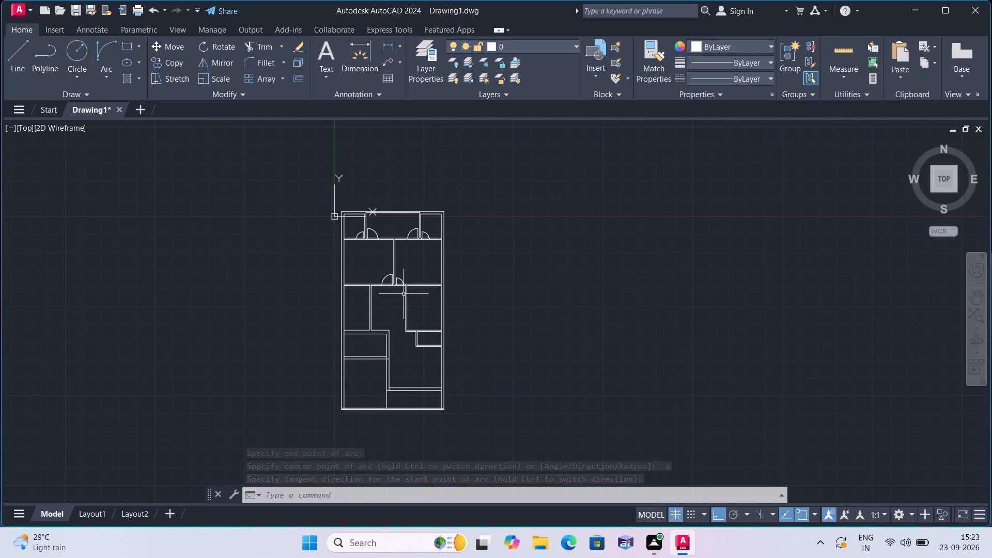
scroll(404, 291, "up", 4)
middle_click_drag(351, 328, 427, 266)
scroll(427, 266, "down", 3)
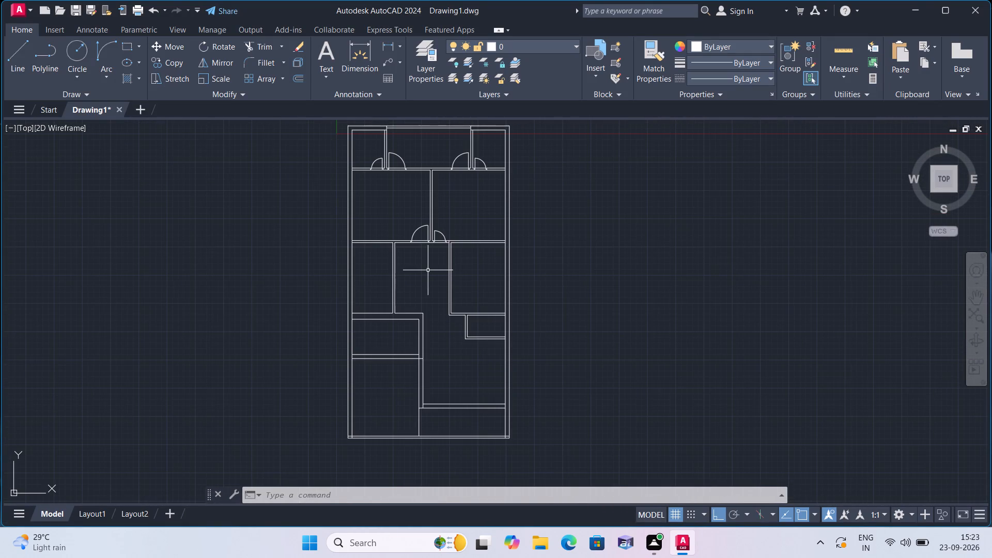
scroll(426, 241, "down", 1)
middle_click_drag(426, 241, 430, 247)
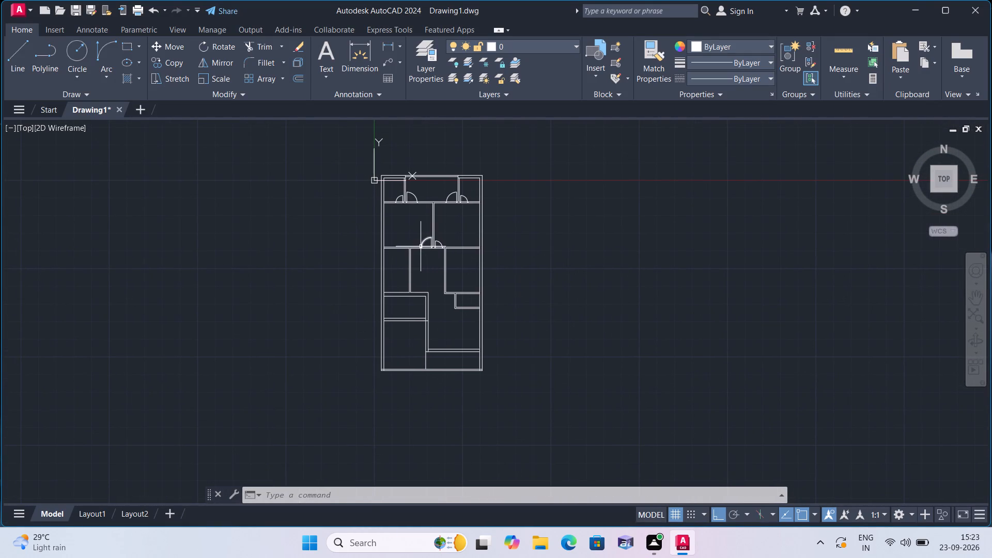
middle_click_drag(421, 250, 489, 278)
scroll(488, 272, "up", 1)
middle_click(494, 261)
scroll(494, 261, "up", 1)
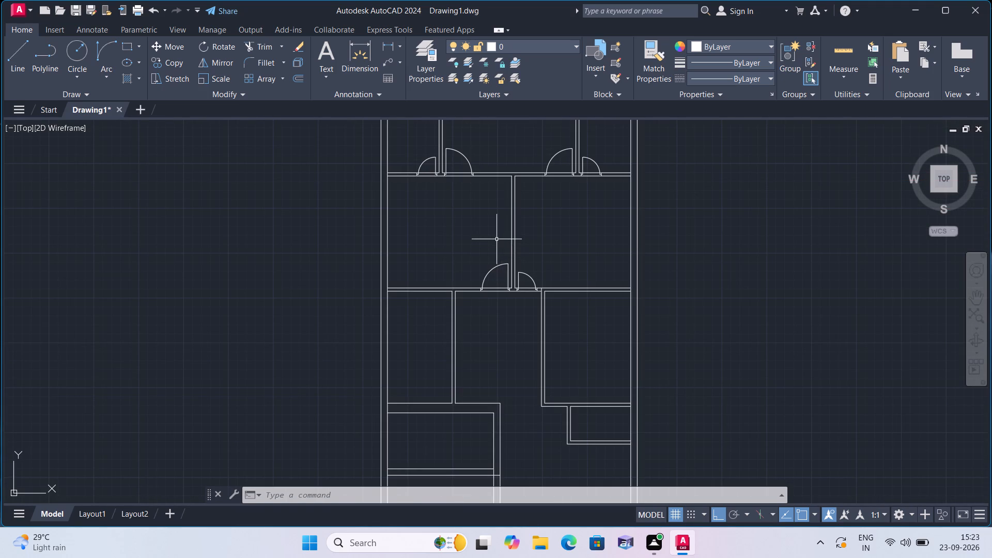
middle_click_drag(466, 274, 467, 225)
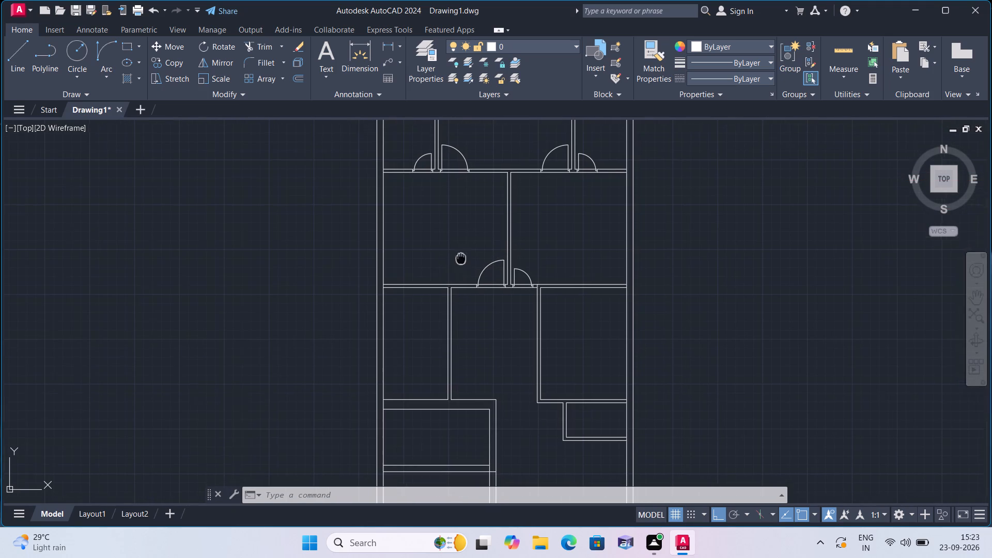
middle_click_drag(467, 225, 470, 220)
scroll(477, 284, "up", 1)
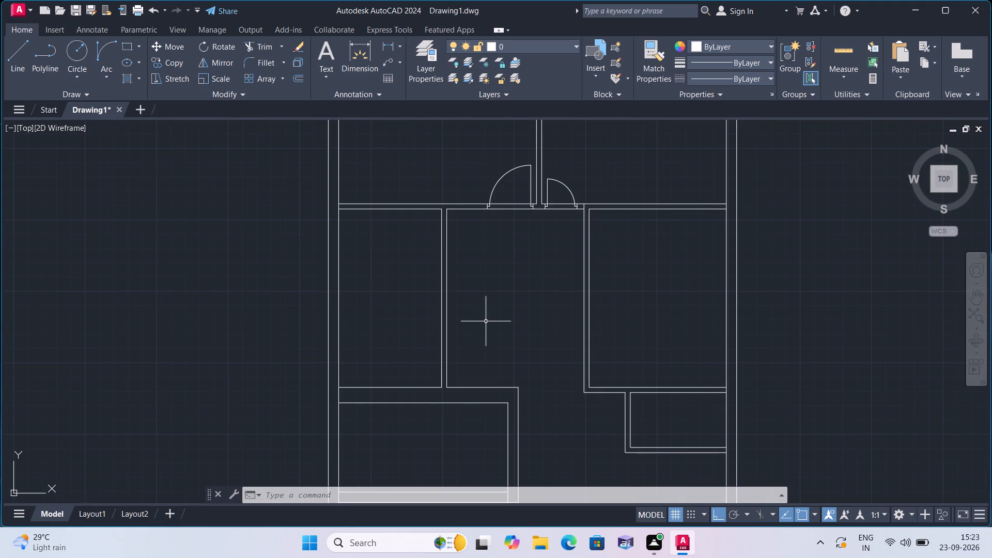
middle_click_drag(488, 326, 503, 231)
scroll(507, 218, "down", 1)
scroll(507, 218, "up", 1)
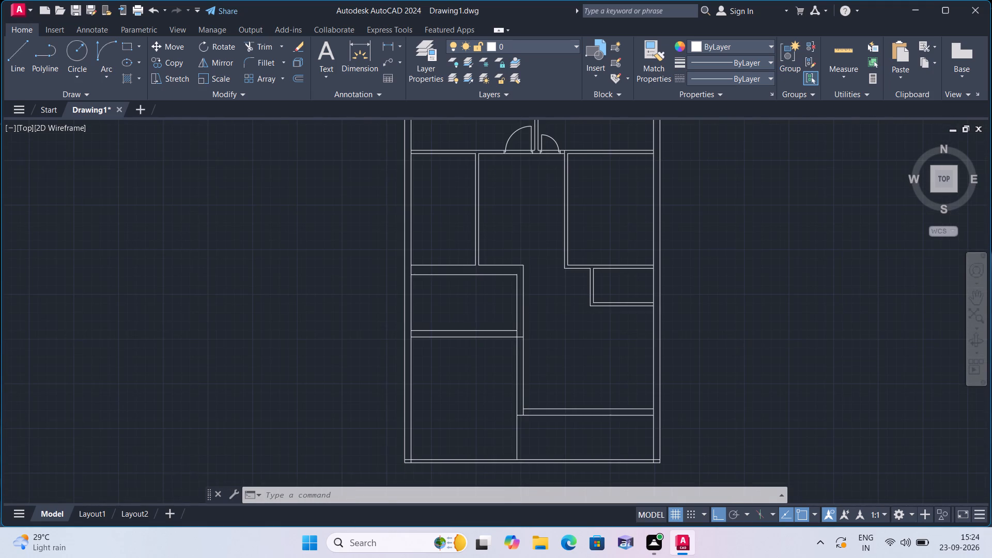
scroll(507, 218, "down", 1)
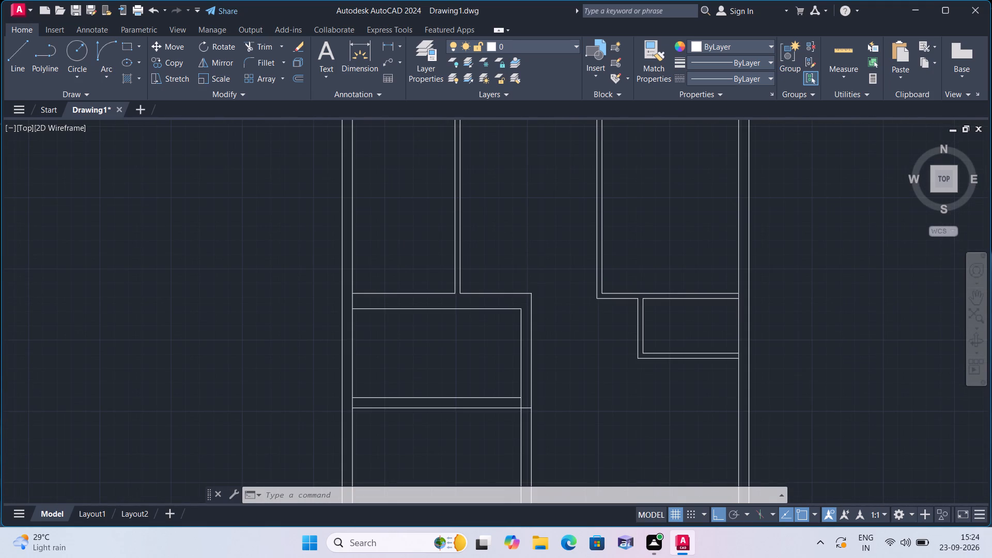
scroll(507, 218, "down", 1)
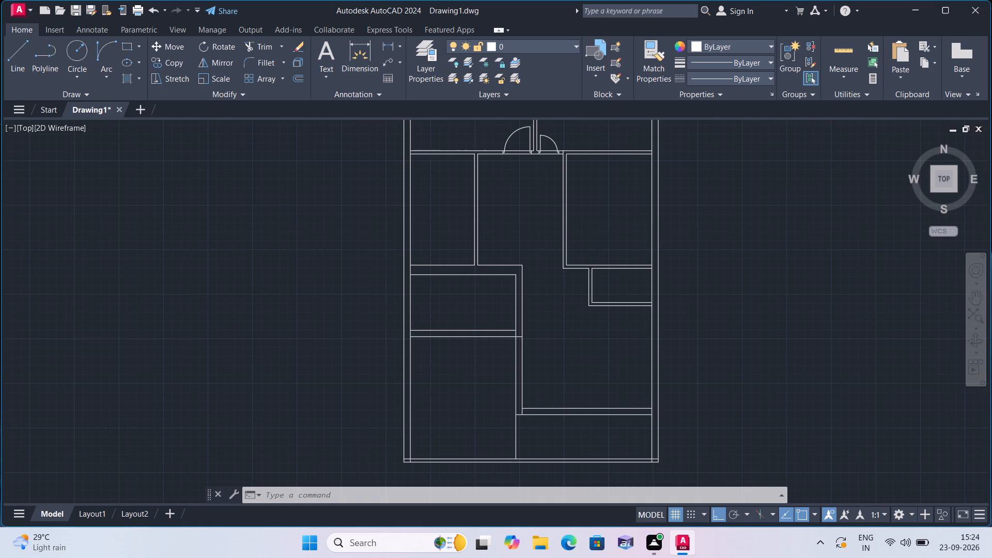
scroll(507, 218, "down", 1)
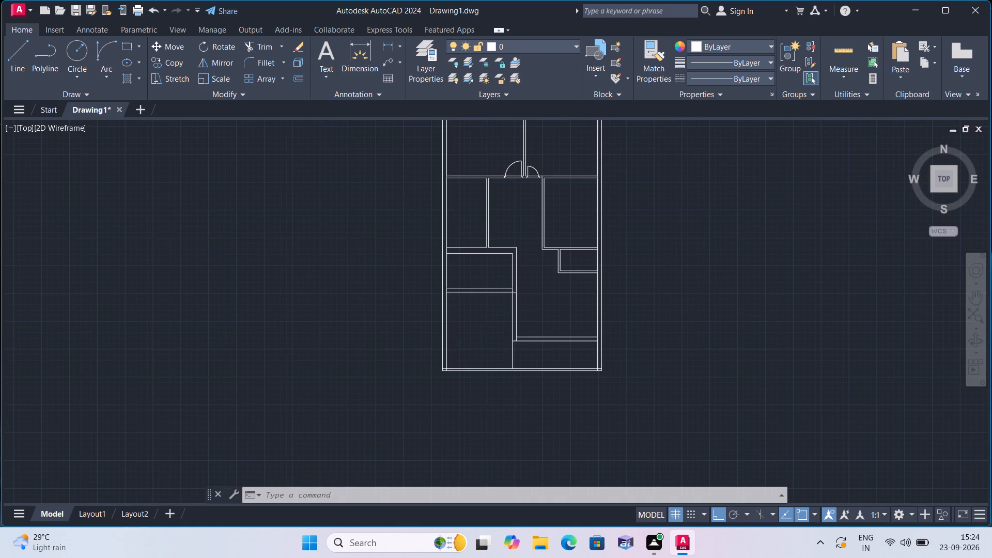
Draw the right door jamb line across the middle-left room's upper wall, starting 3" in from the room's inner upper-right corner.
scroll(470, 225, "up", 1)
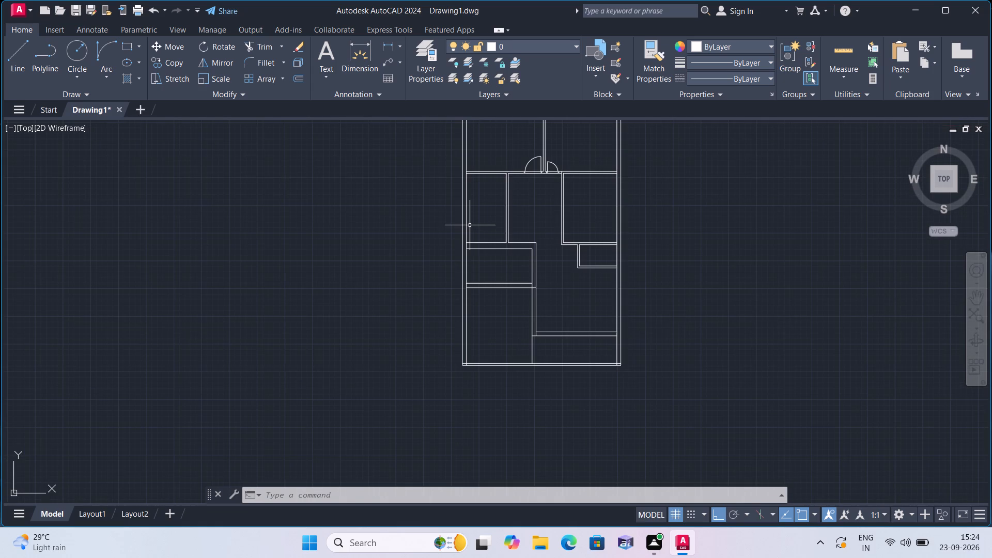
key("l")
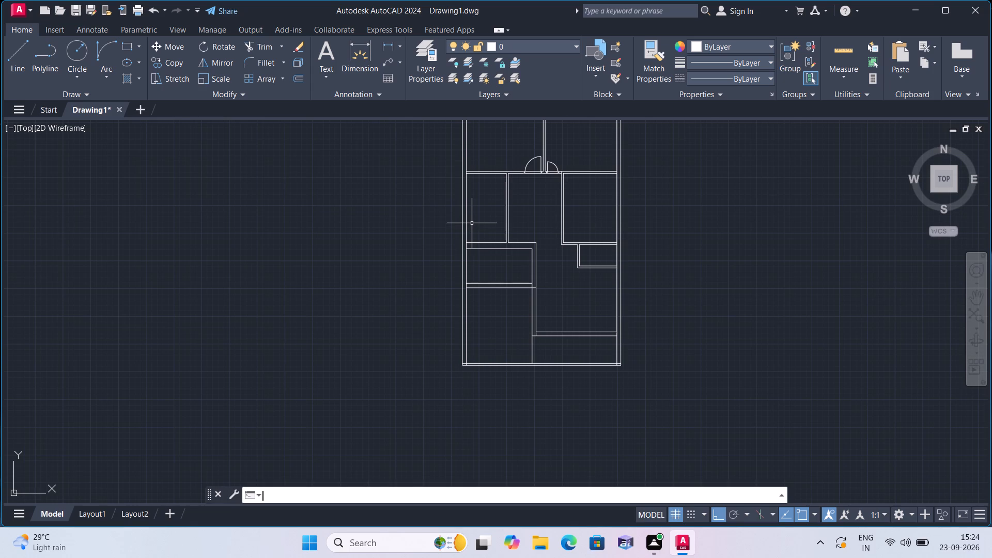
key("space")
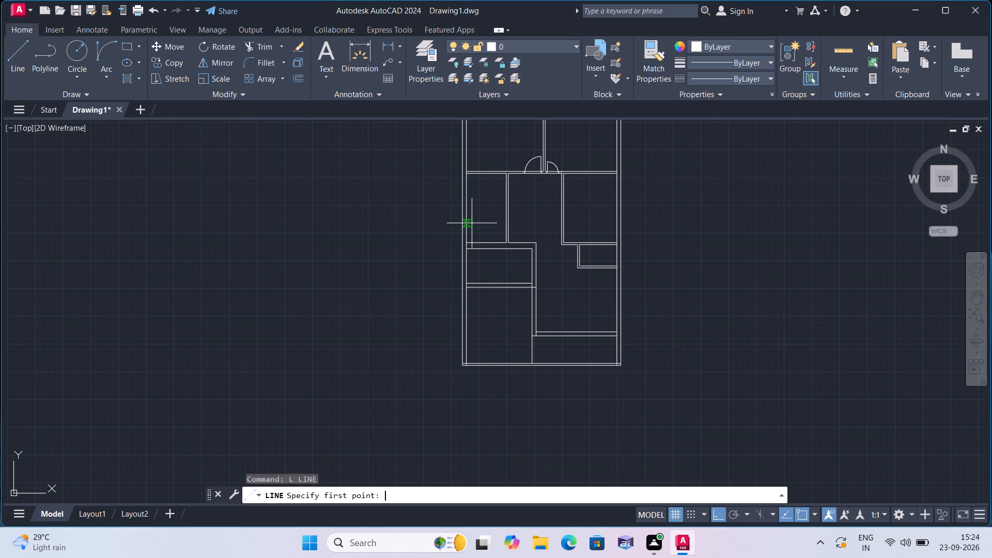
scroll(506, 248, "up", 3)
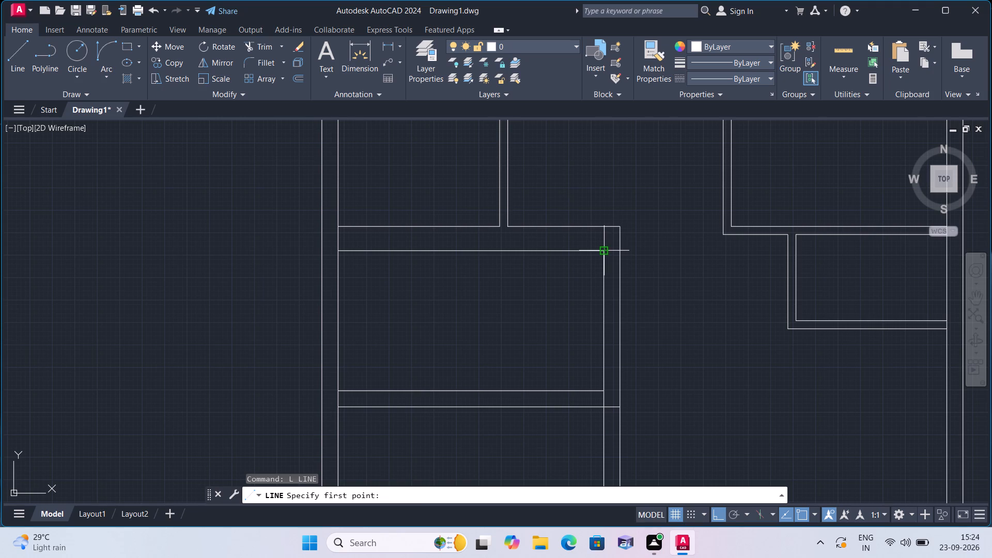
left_click(601, 251)
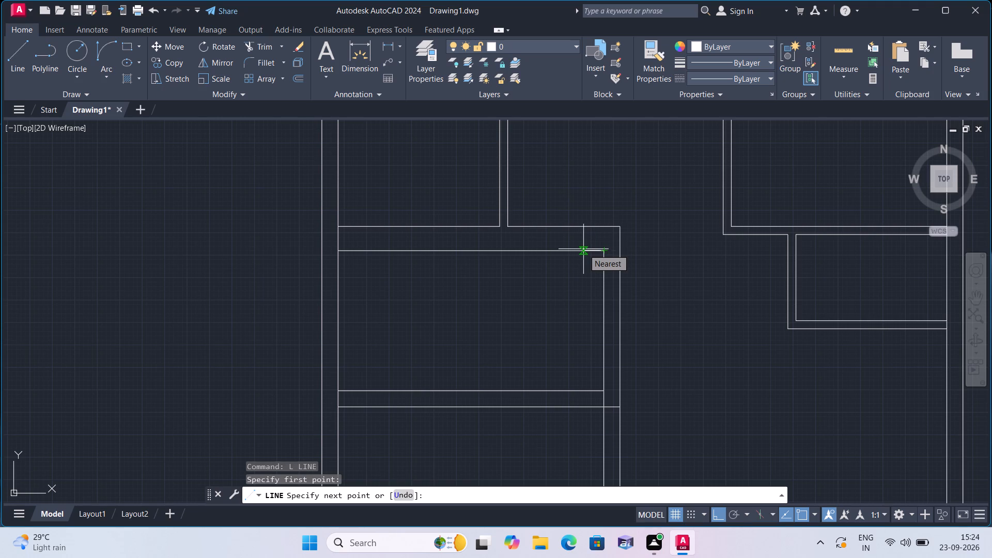
key("3")
type("\"")
key("space")
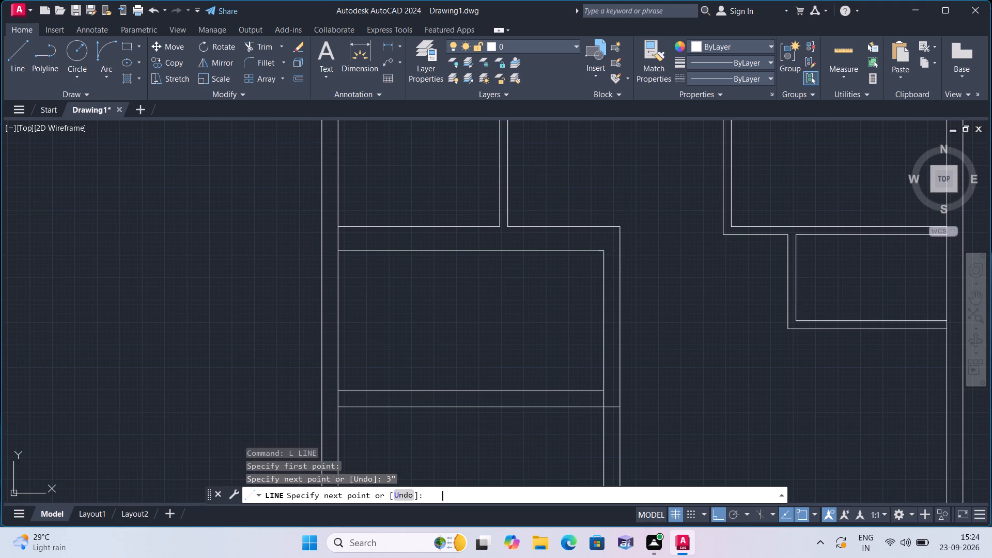
scroll(583, 249, "down", 1)
scroll(583, 249, "up", 1)
scroll(582, 241, "down", 1)
scroll(582, 237, "up", 7)
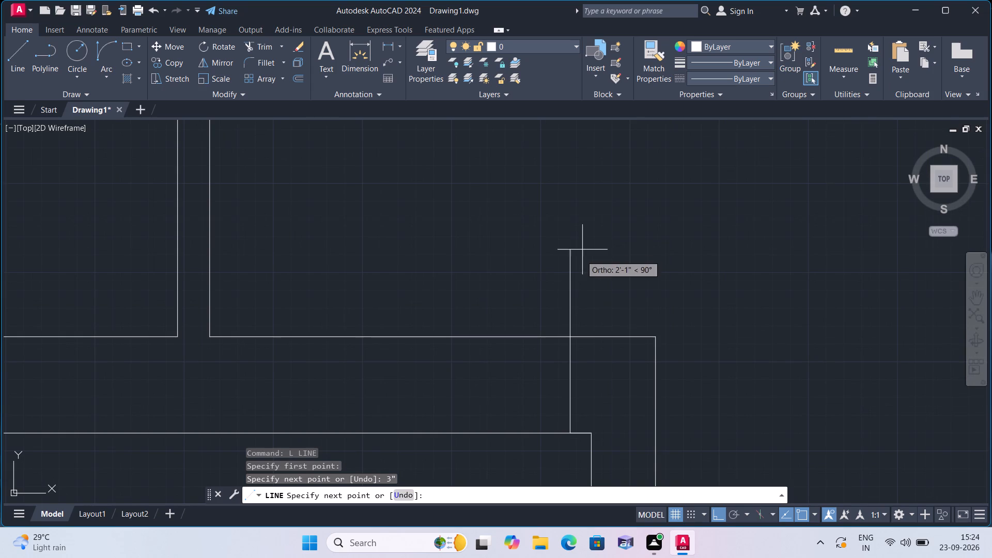
left_click(571, 333)
key("space")
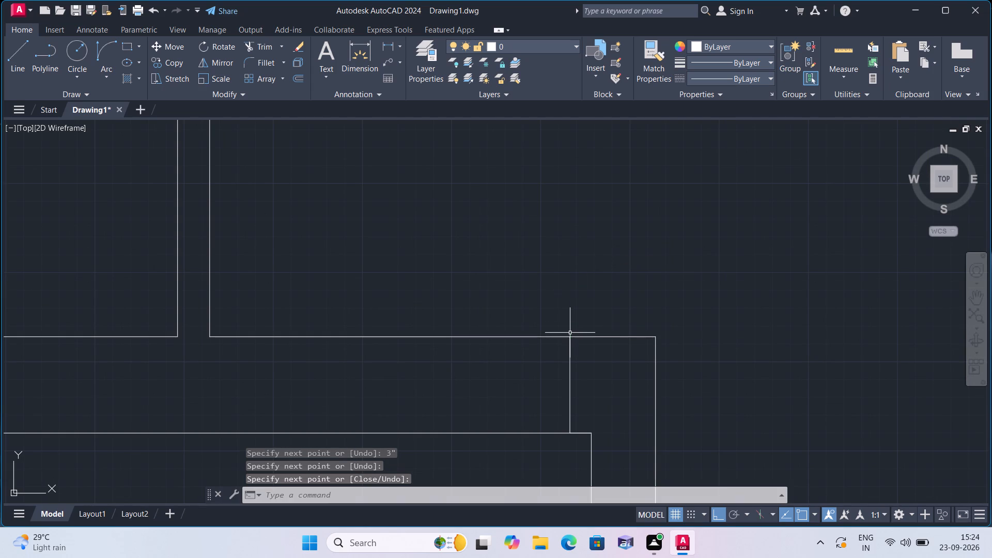
From the jamb's midpoint, draw 2", 3' and 2" segments leftward inside the wall, ending with a line up to its upper face.
middle_click_drag(563, 307, 567, 266)
key("space")
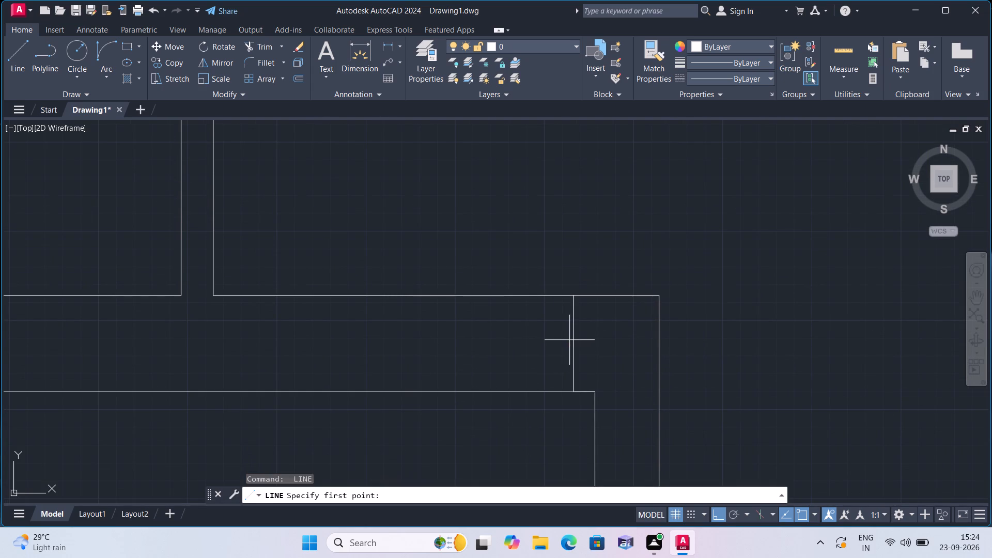
left_click(572, 343)
type("2\"")
key("space")
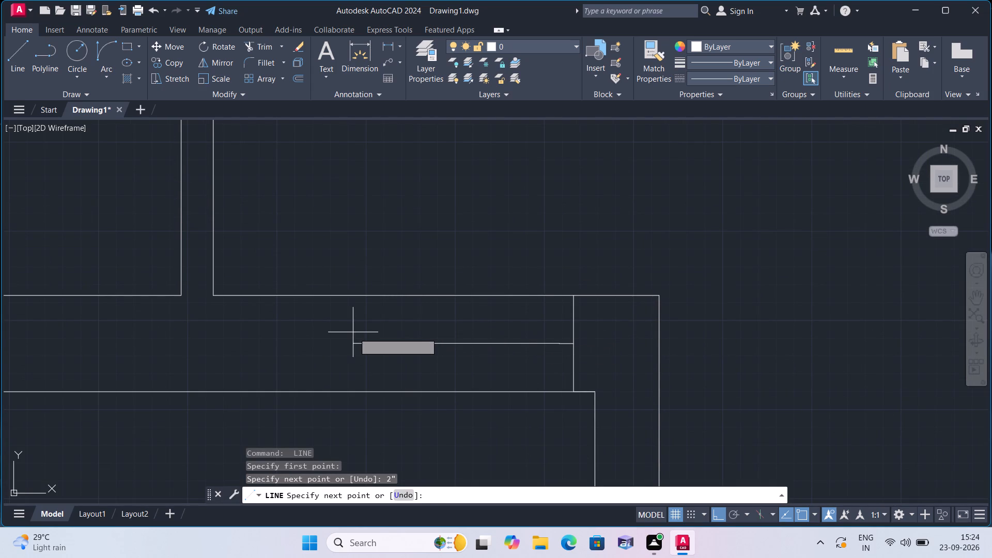
type("3'")
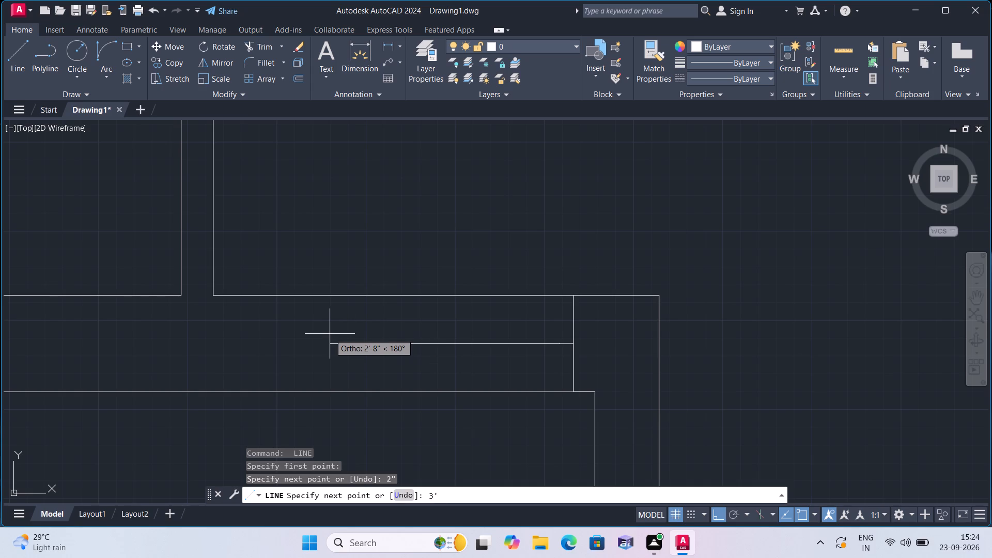
key("space")
type("2\"")
key("space")
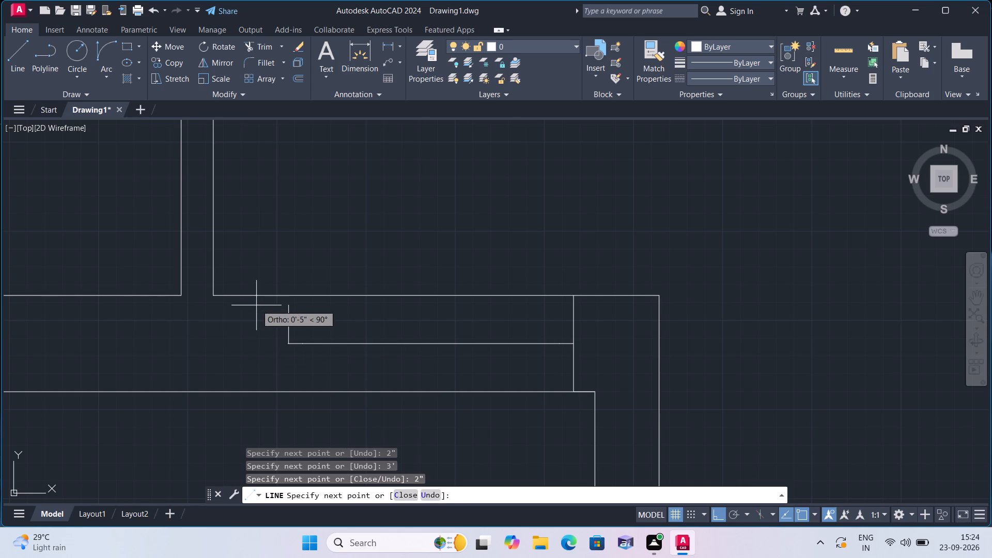
left_click(285, 295)
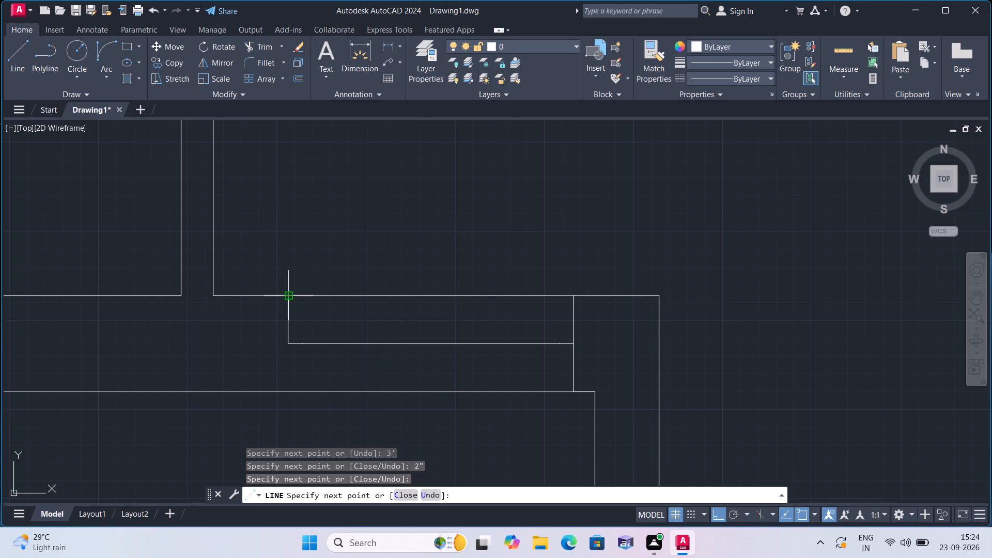
key("space")
Complete the left jamb with a line from the outer end of the left 2" segment down to the wall's lower face.
key("space")
left_click(288, 343)
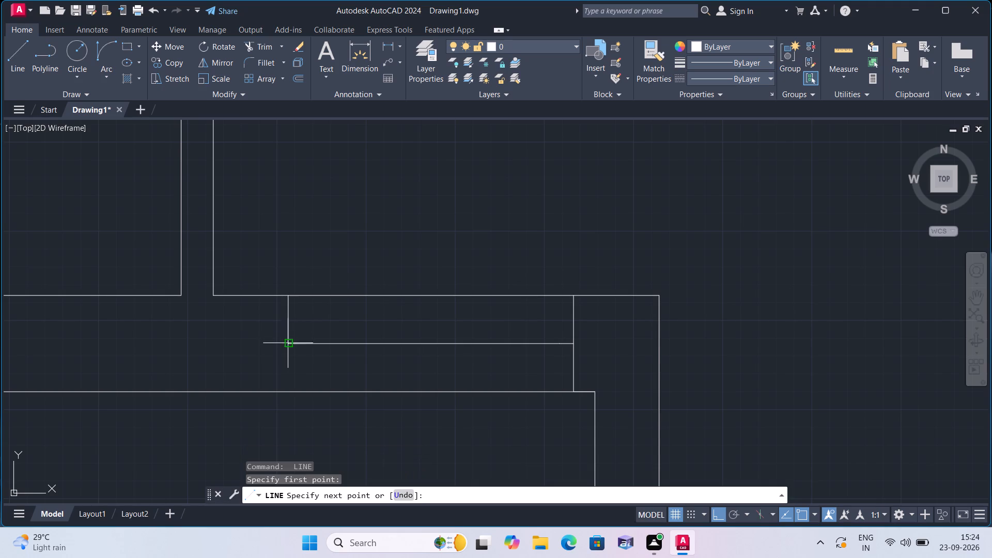
left_click(283, 395)
key("space")
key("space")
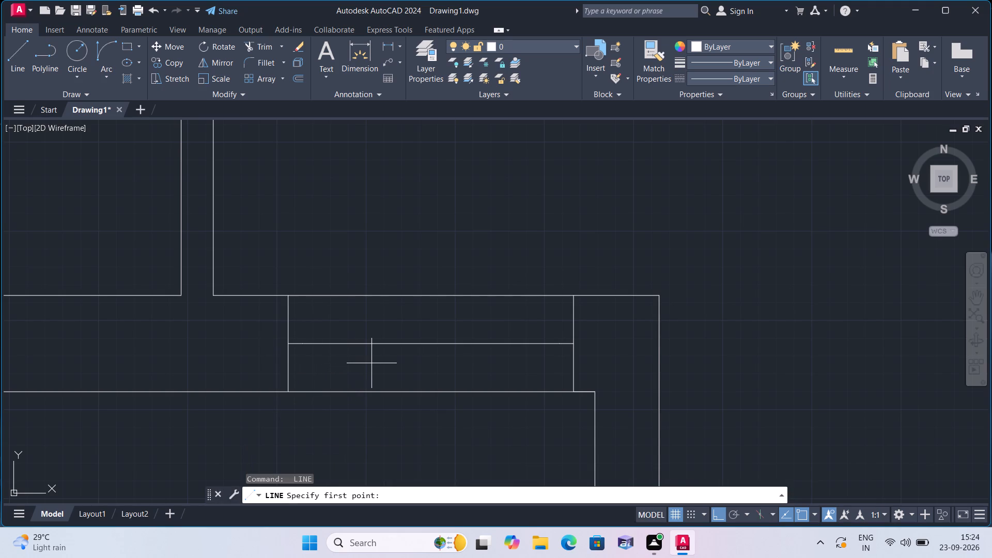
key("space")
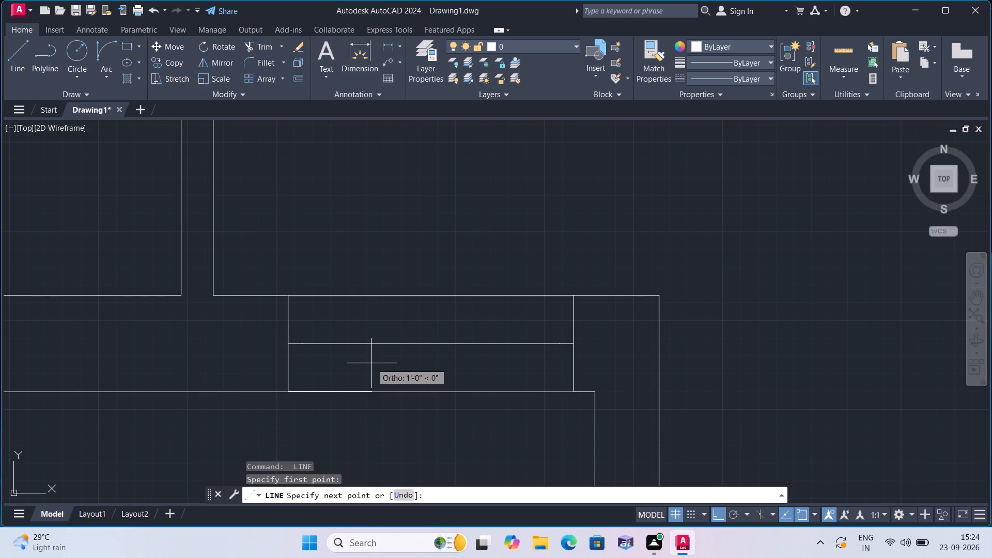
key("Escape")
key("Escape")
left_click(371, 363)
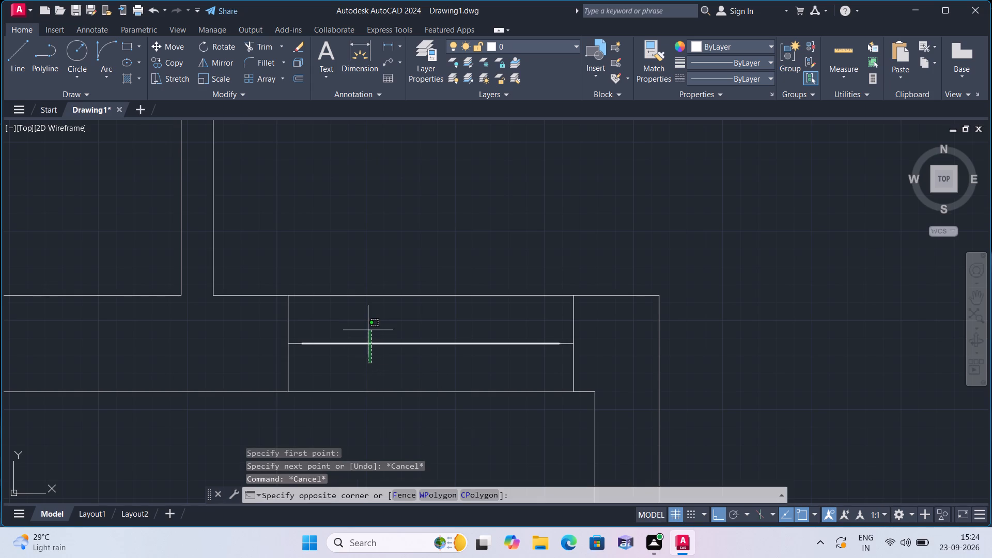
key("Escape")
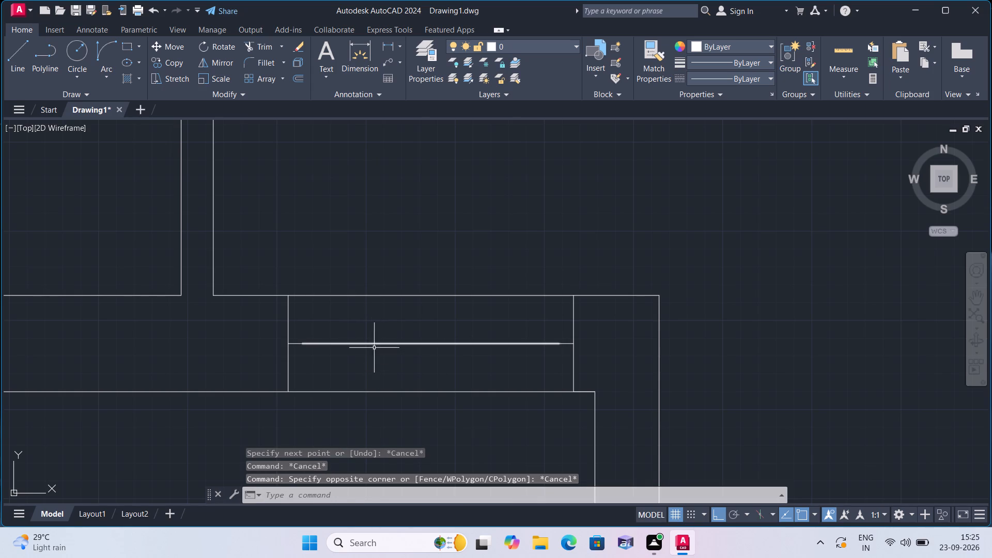
Delete the 3' middle segment between the jamb stubs and the 3" construction line at the room's upper-right corner.
left_click(374, 348)
left_click(373, 332)
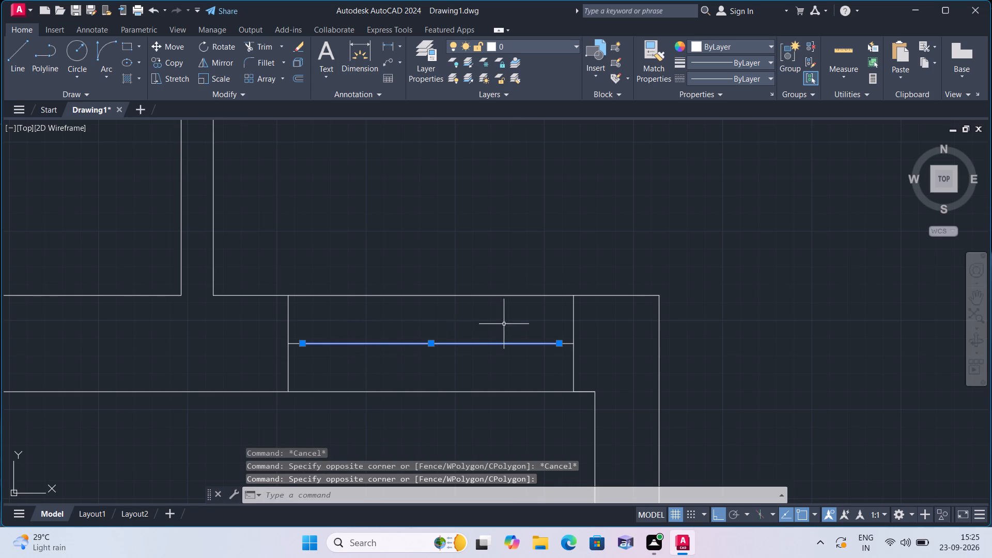
left_click(599, 298)
left_click(599, 298)
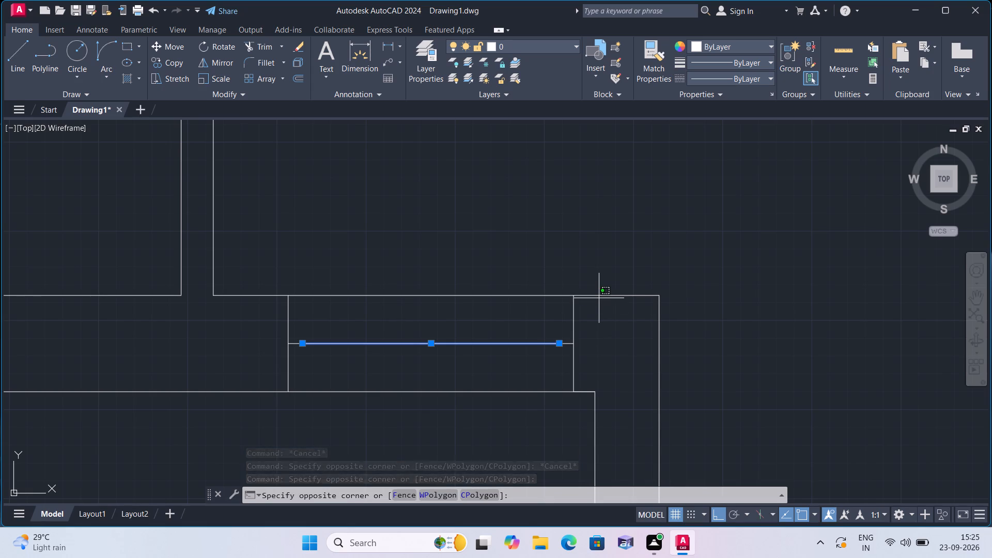
left_click(599, 296)
key("Escape")
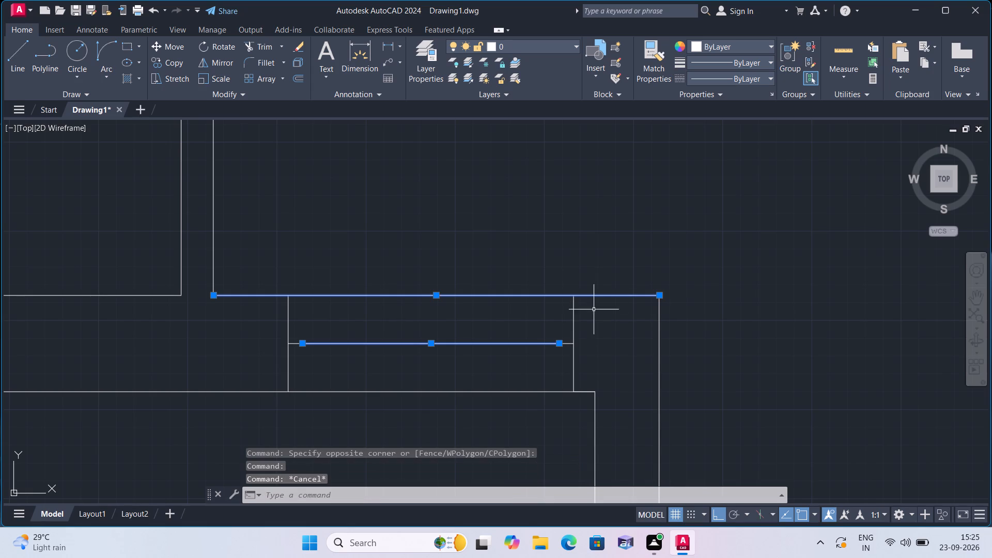
left_click(579, 392)
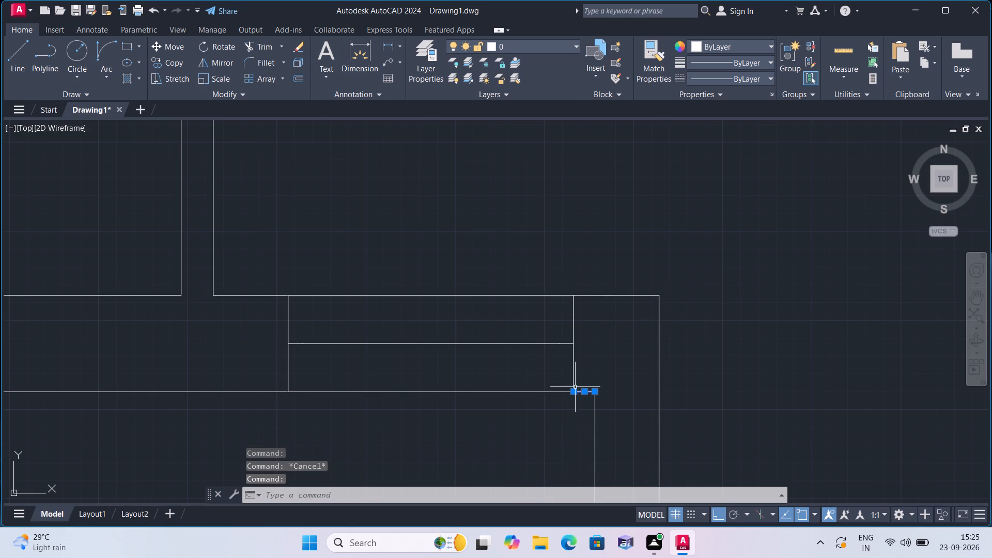
left_click(537, 340)
left_click(535, 349)
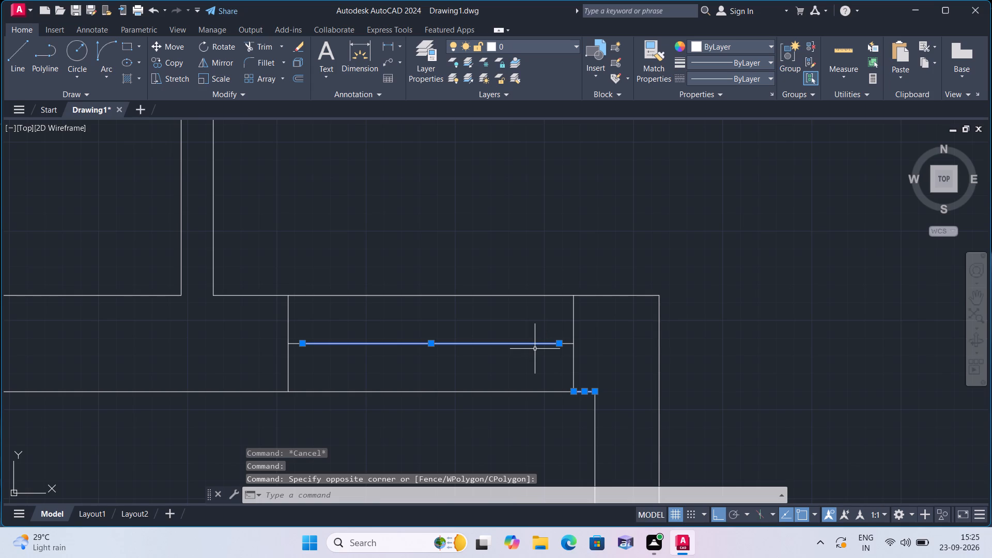
key("Delete")
Draw a 3' door leaf line straight up from the inner end of the right jamb stub.
type("l")
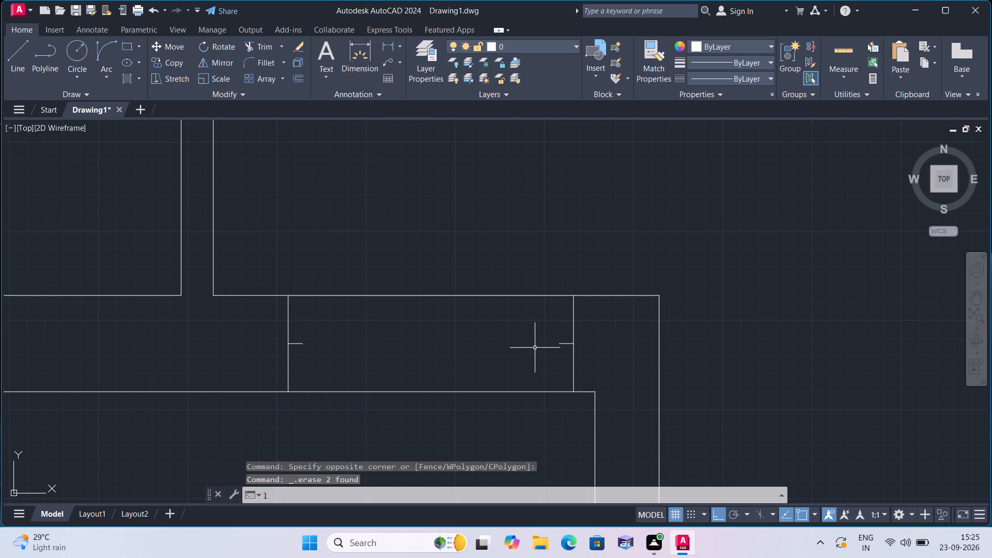
key("space")
left_click(562, 344)
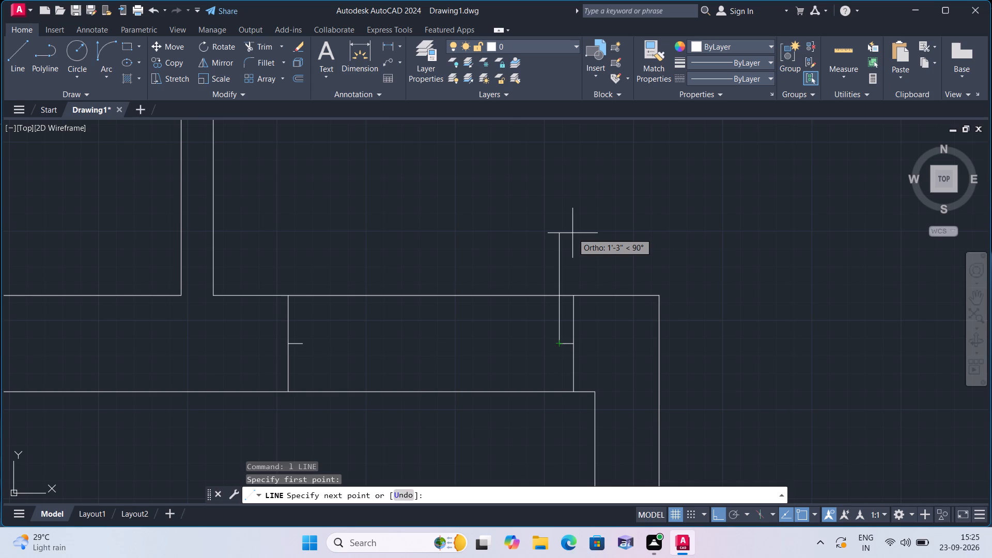
key("apostrophe")
key("BackSpace")
type("3'")
key("space")
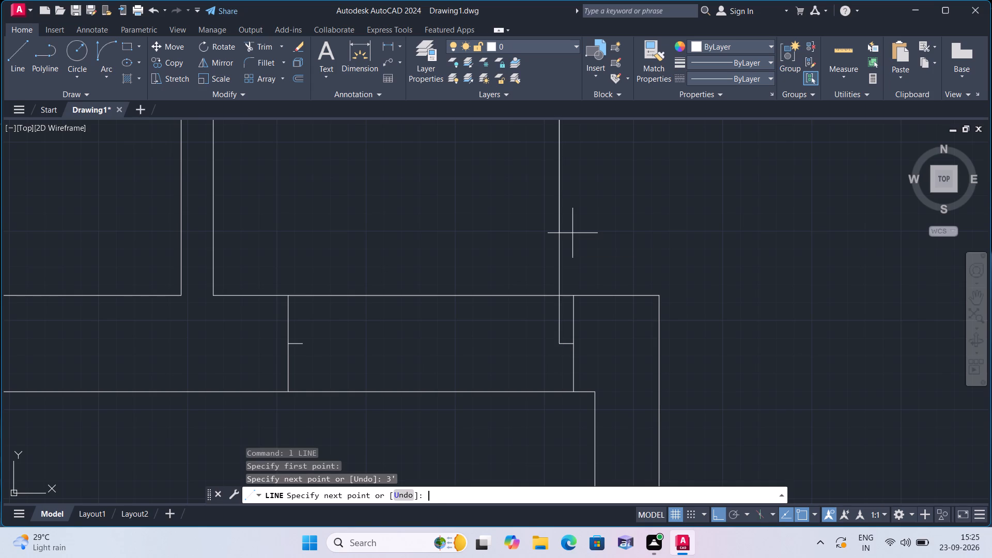
key("Escape")
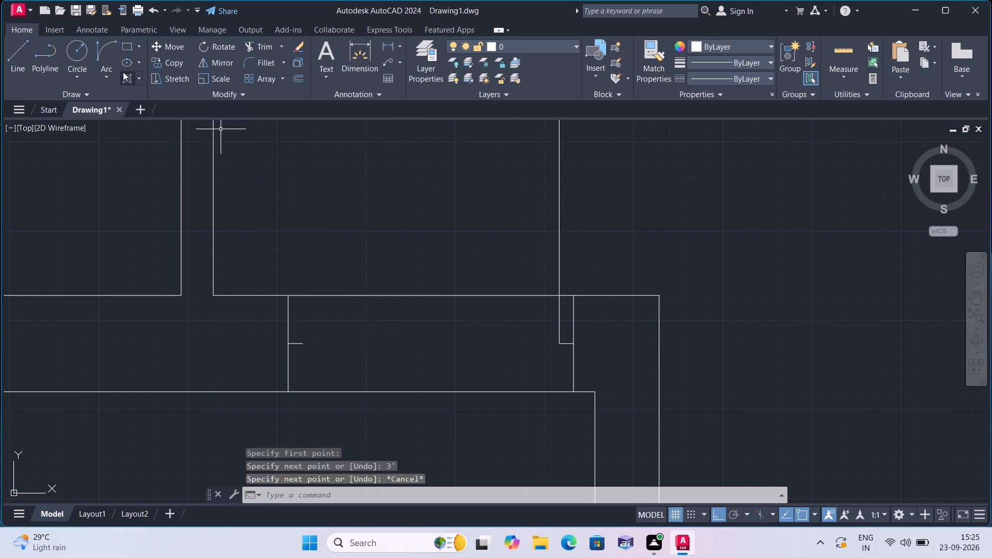
Draw the door's swing as a start-end-direction arc from the leaf's top to the left jamb stub's inner end.
left_click(109, 79)
left_click(176, 235)
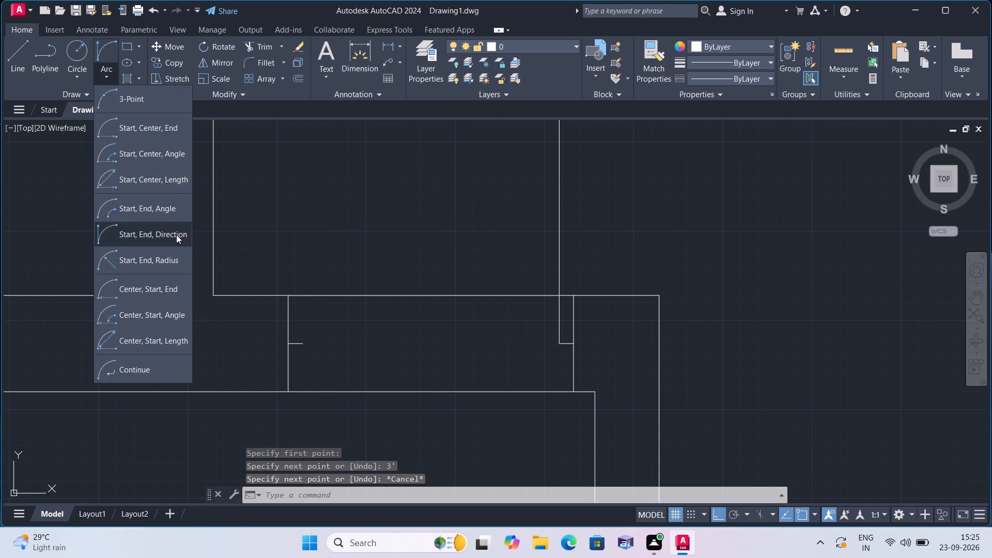
scroll(456, 252, "down", 1)
middle_click_drag(456, 252, 490, 344)
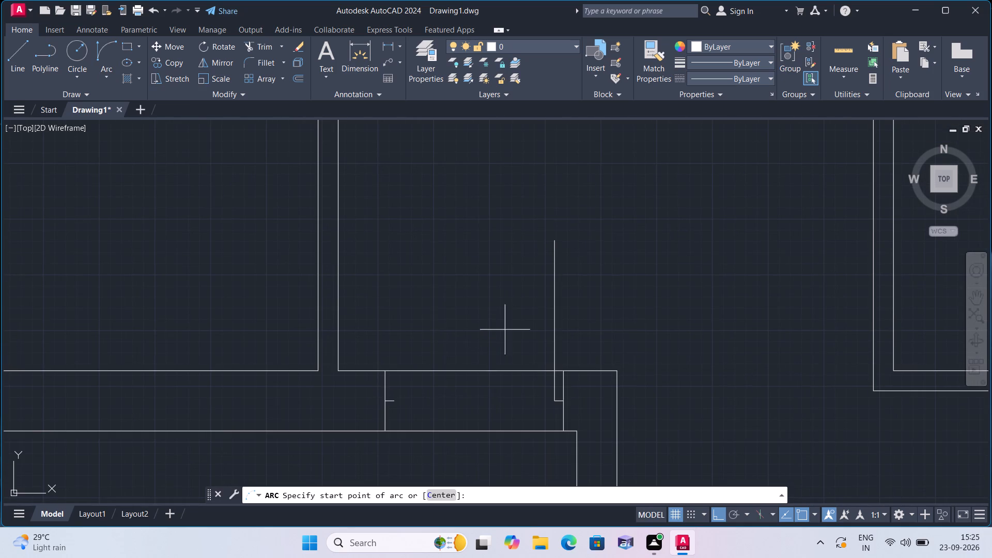
left_click(555, 237)
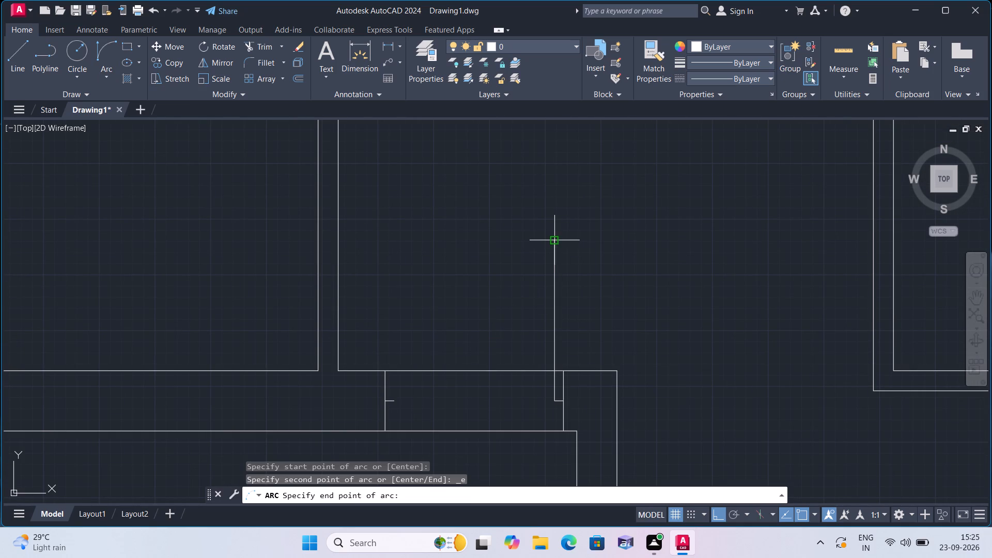
scroll(373, 402, "up", 2)
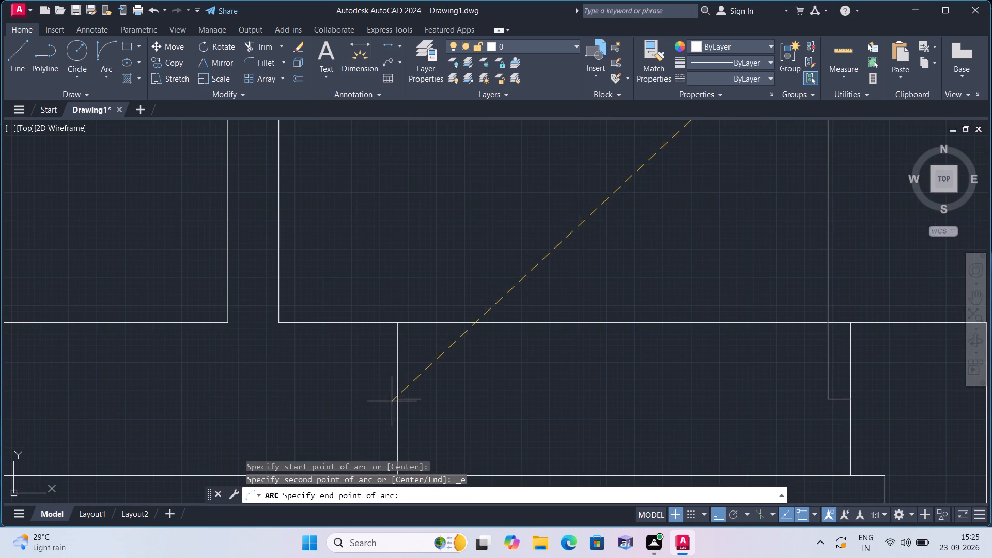
left_click(417, 396)
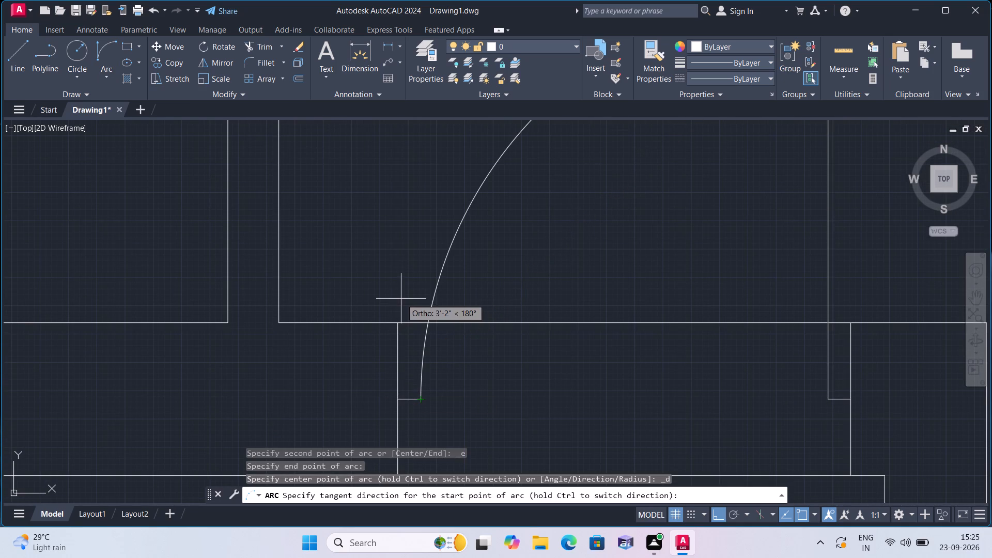
left_click(404, 276)
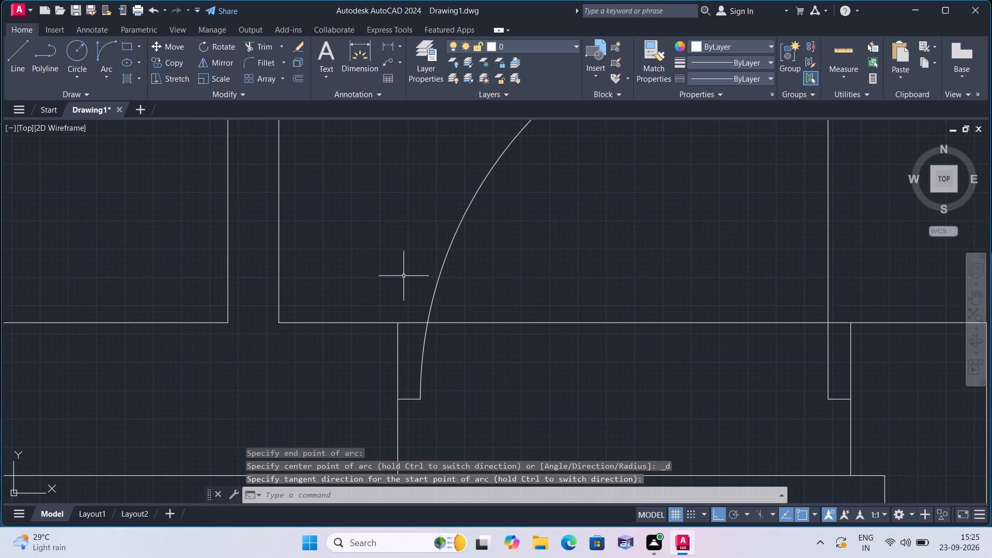
scroll(404, 276, "down", 1)
scroll(476, 329, "down", 1)
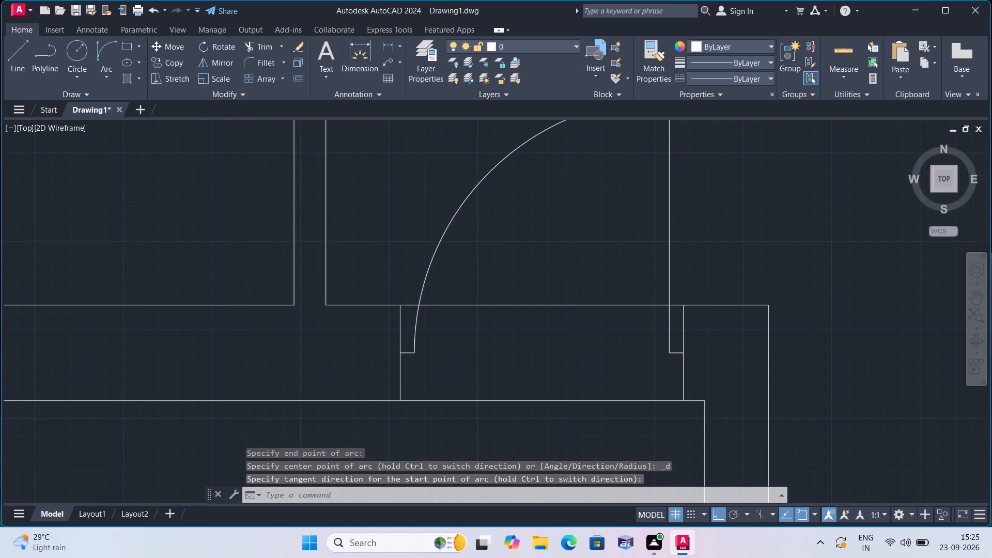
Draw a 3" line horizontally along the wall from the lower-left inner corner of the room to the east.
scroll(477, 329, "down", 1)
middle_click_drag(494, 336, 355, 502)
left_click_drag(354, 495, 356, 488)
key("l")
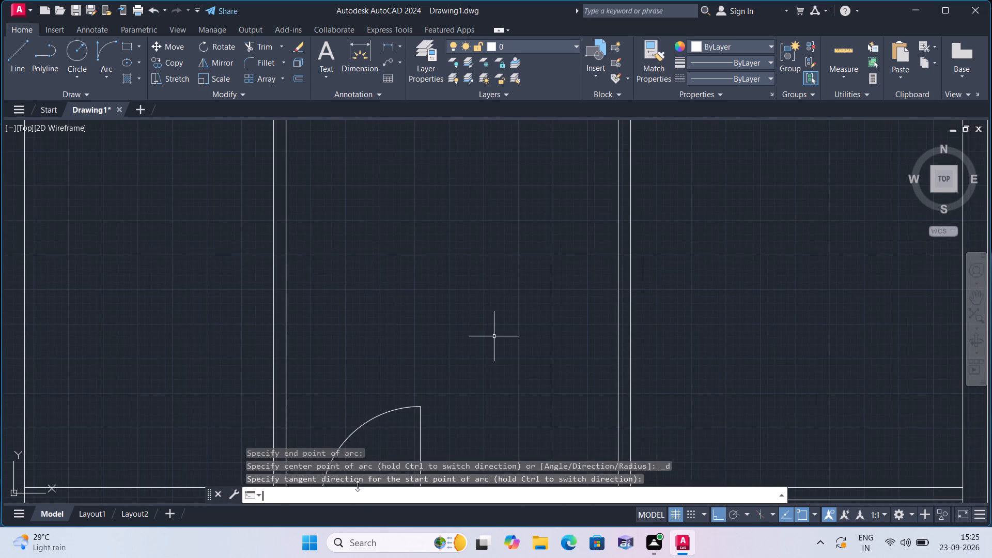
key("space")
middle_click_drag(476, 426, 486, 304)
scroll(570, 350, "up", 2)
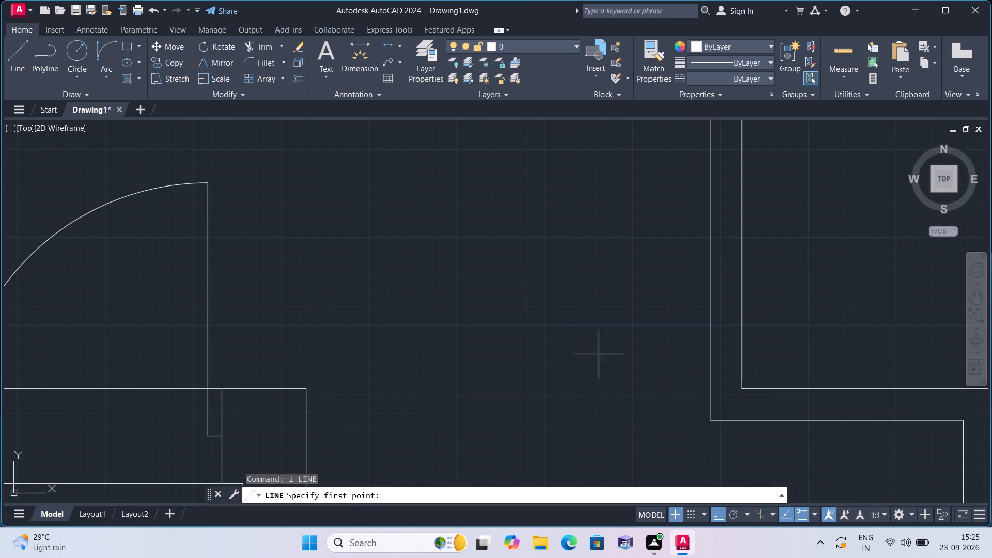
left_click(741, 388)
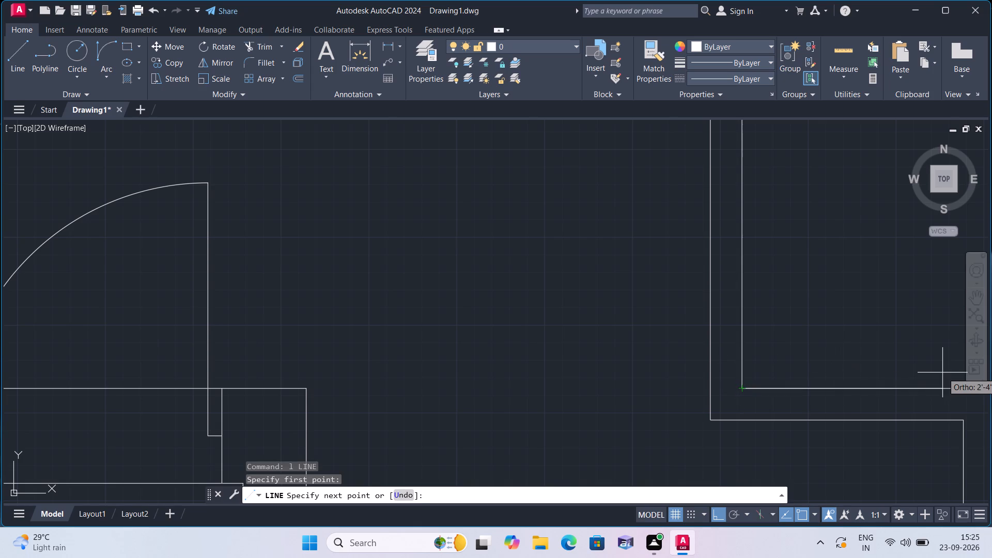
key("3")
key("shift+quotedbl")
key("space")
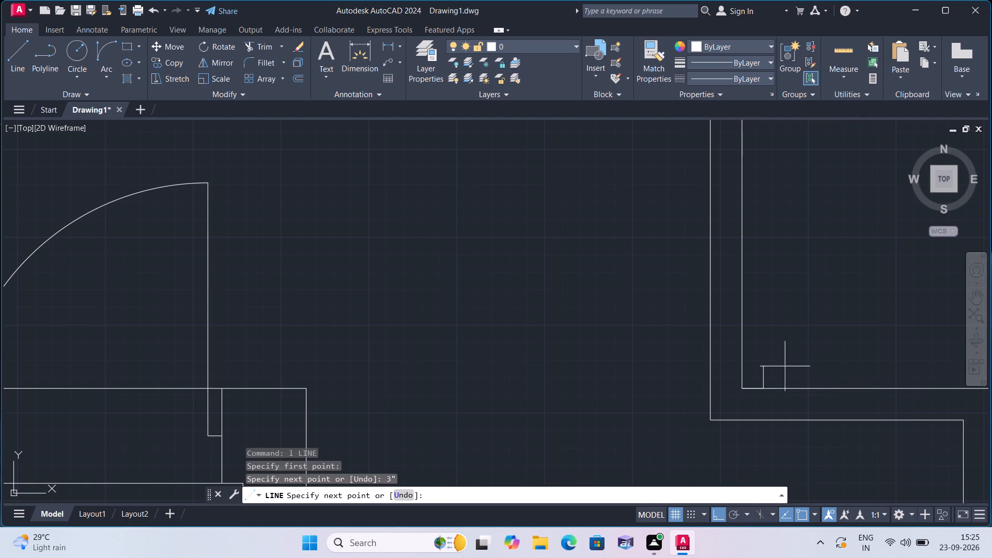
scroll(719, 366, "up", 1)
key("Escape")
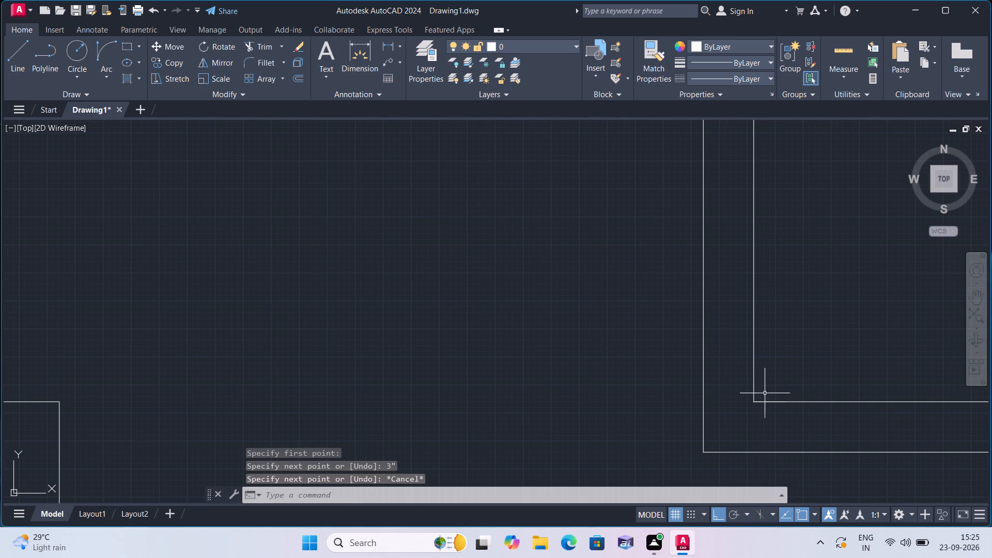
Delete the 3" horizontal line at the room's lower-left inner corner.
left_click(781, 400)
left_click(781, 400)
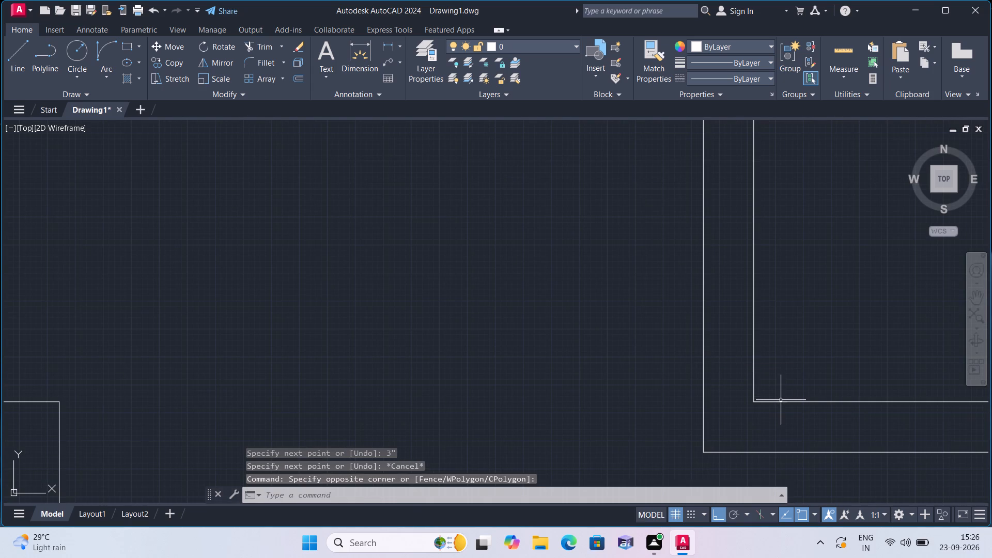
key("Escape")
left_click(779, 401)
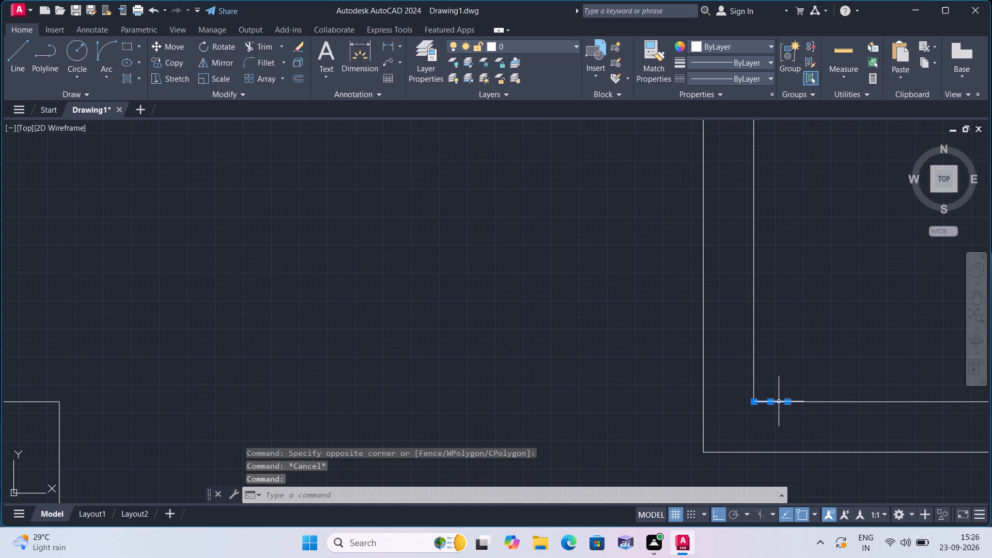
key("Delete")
Draw a line 3" up from the room's lower-left inner corner, continuing across the vertical wall to its outer face.
key("l")
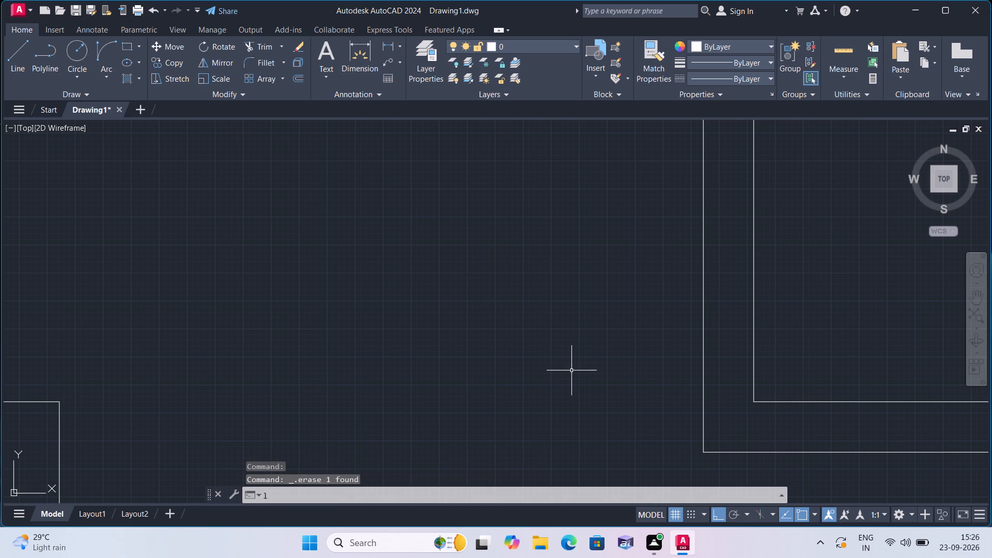
key("space")
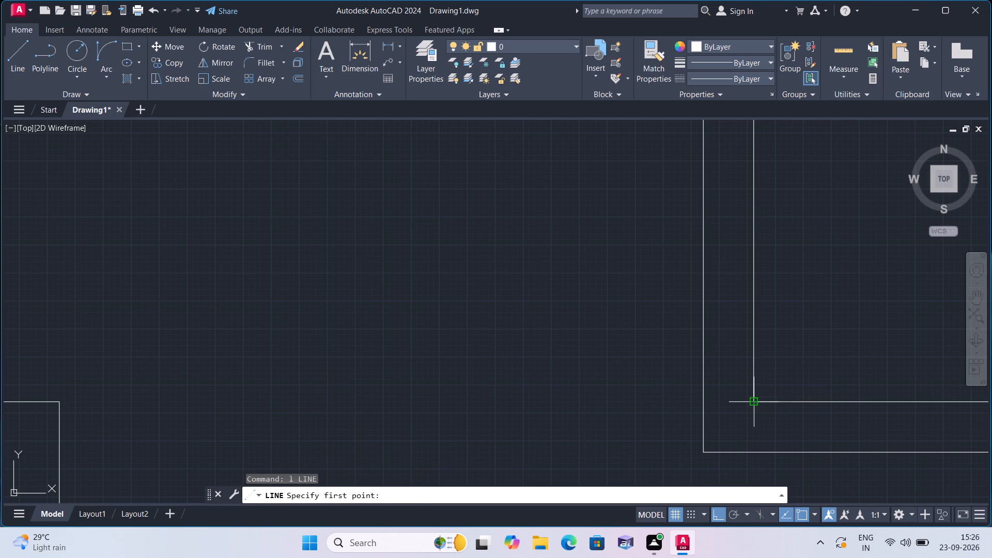
left_click(753, 401)
type("3\"")
key("space")
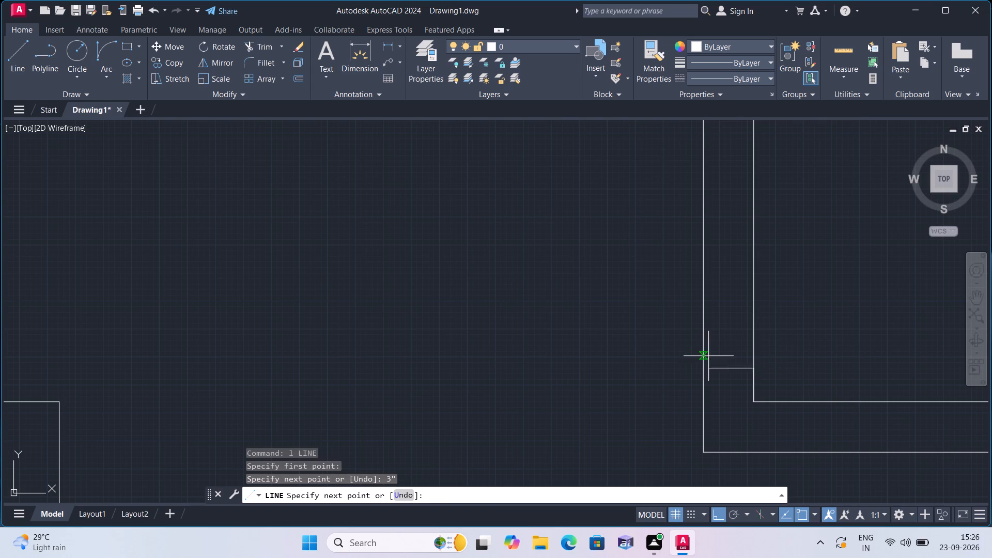
left_click(704, 369)
key("space")
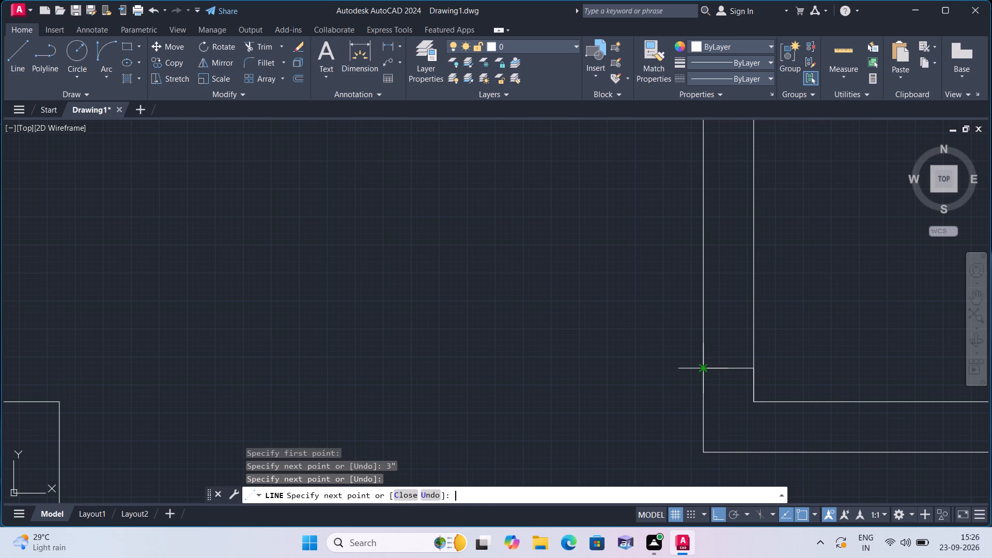
From the midpoint of the line across the wall, draw consecutive 2", 3' and 2" segments straight up inside the wall.
key("space")
left_click(727, 368)
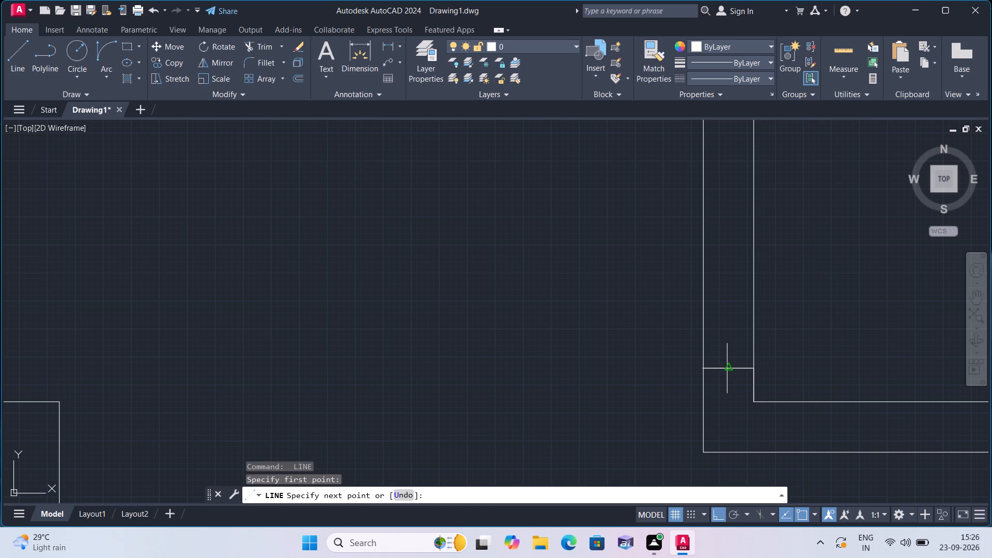
type("2\"")
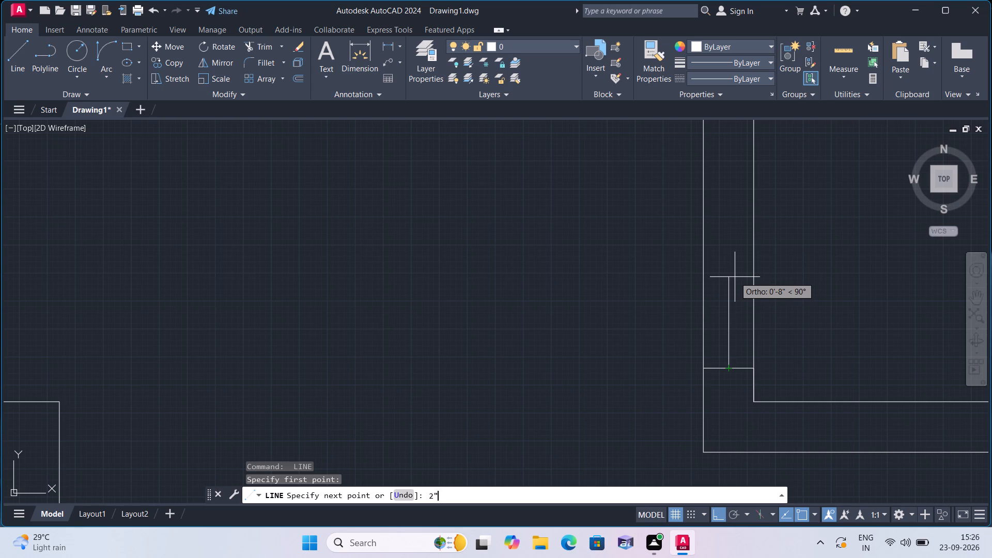
key("space")
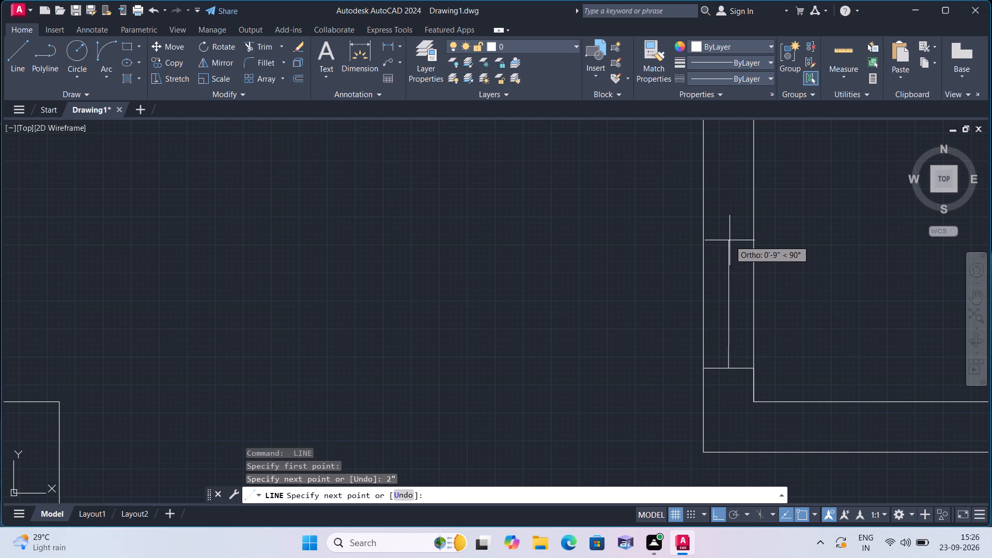
middle_click_drag(730, 241, 738, 289)
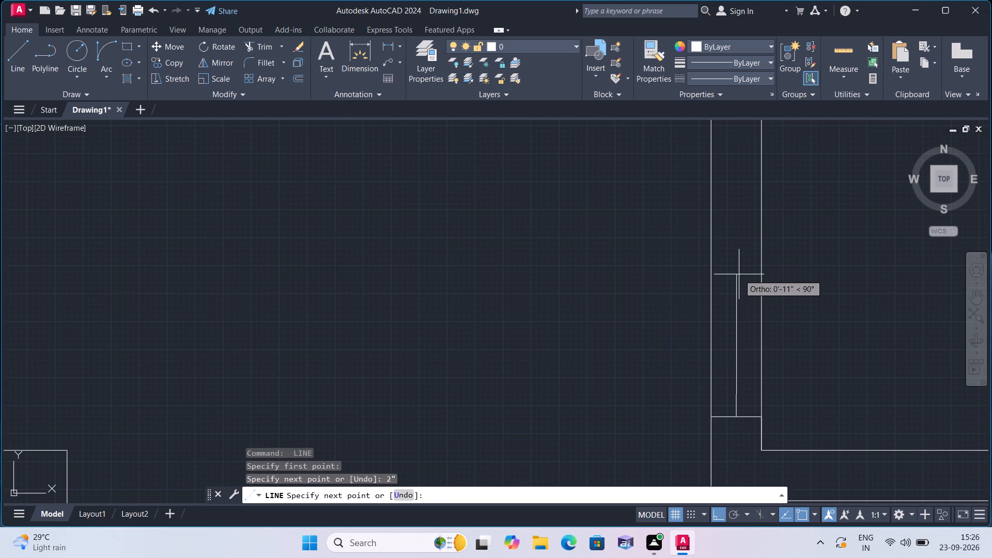
type("3'")
key("space")
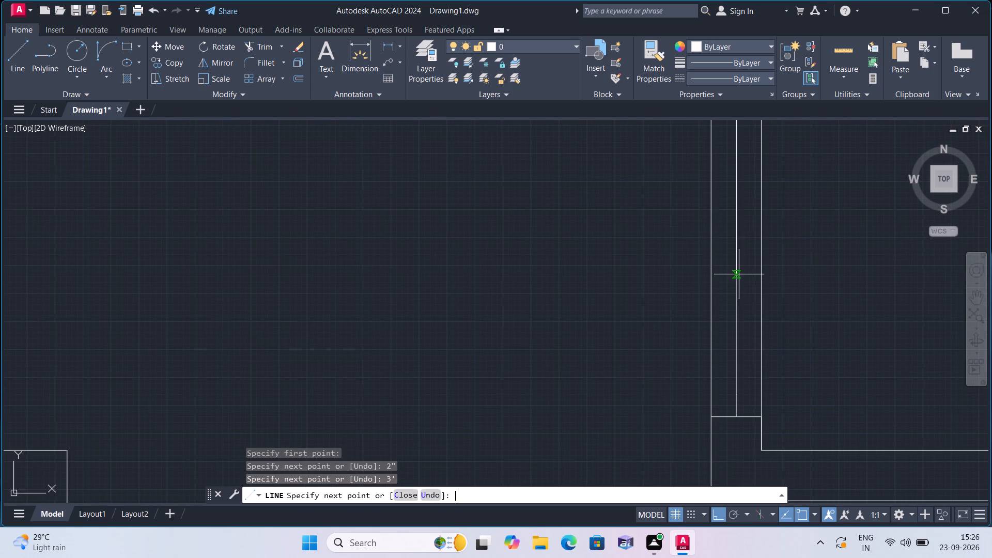
middle_click_drag(745, 272, 745, 408)
scroll(745, 318, "down", 2)
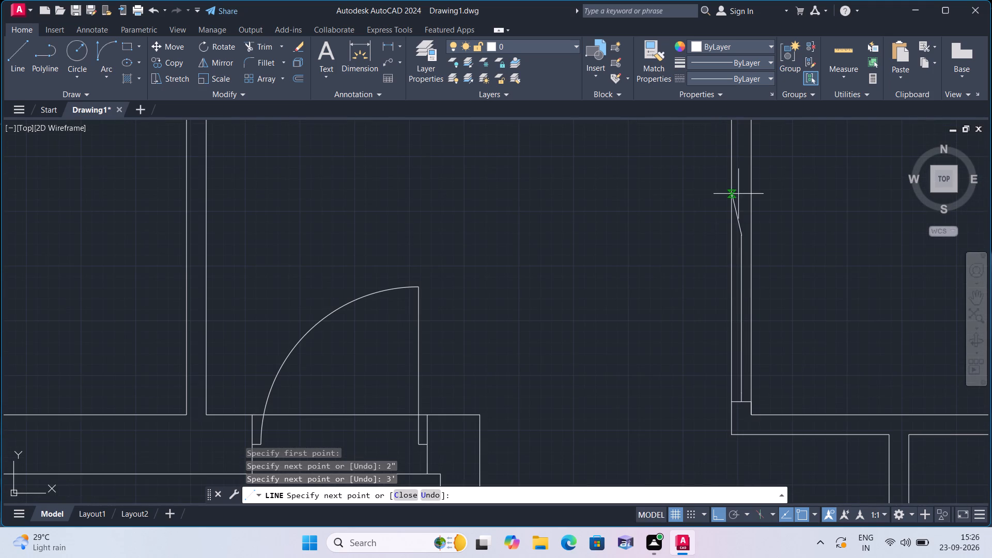
type("2\"")
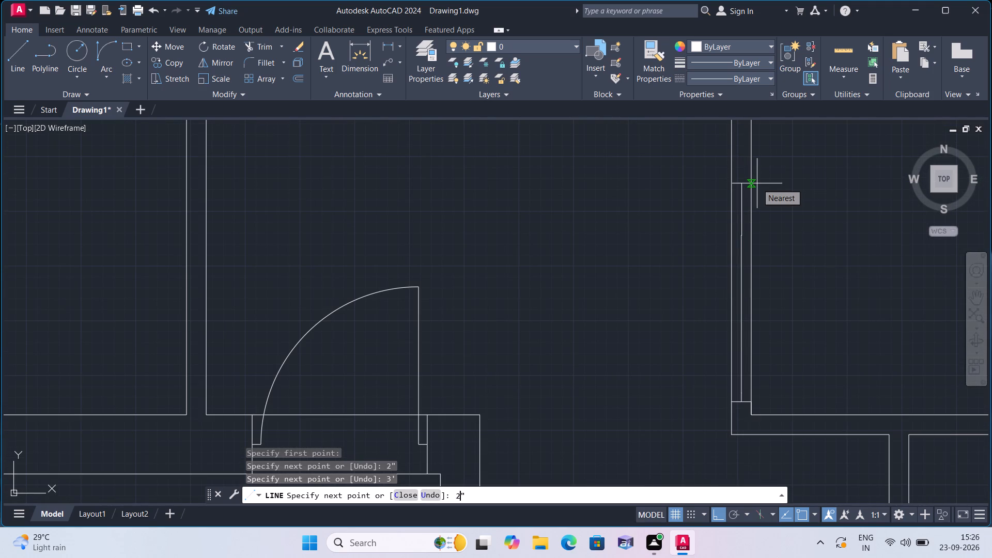
key("space")
Close the opening's upper end with lines from the top of the upper 2" segment to both wall faces.
scroll(763, 207, "up", 2)
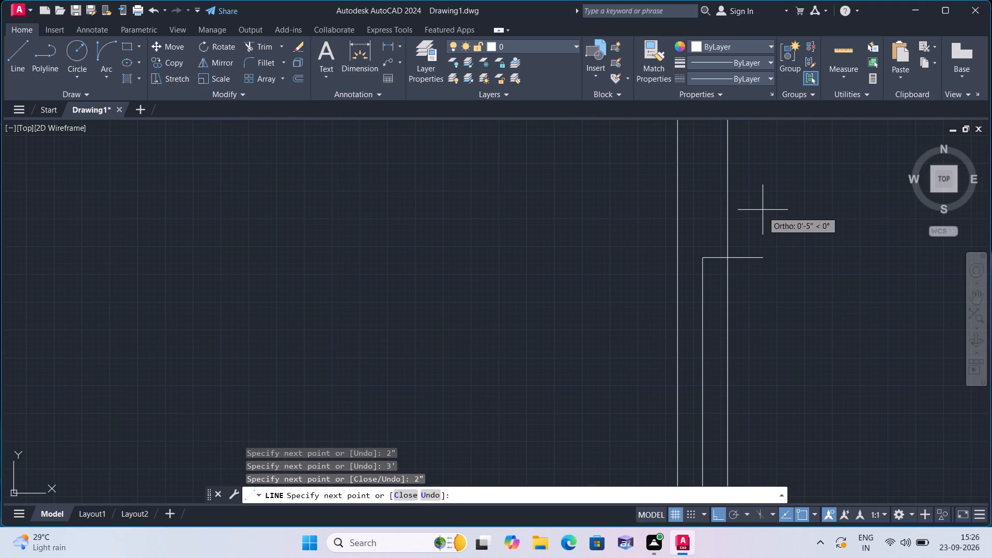
left_click(726, 255)
key("space")
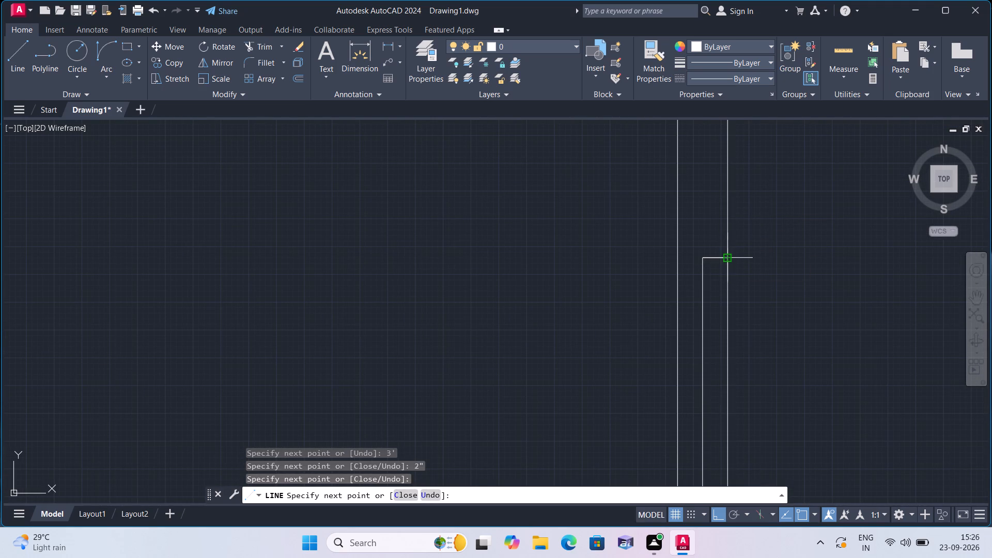
key("space")
left_click(702, 257)
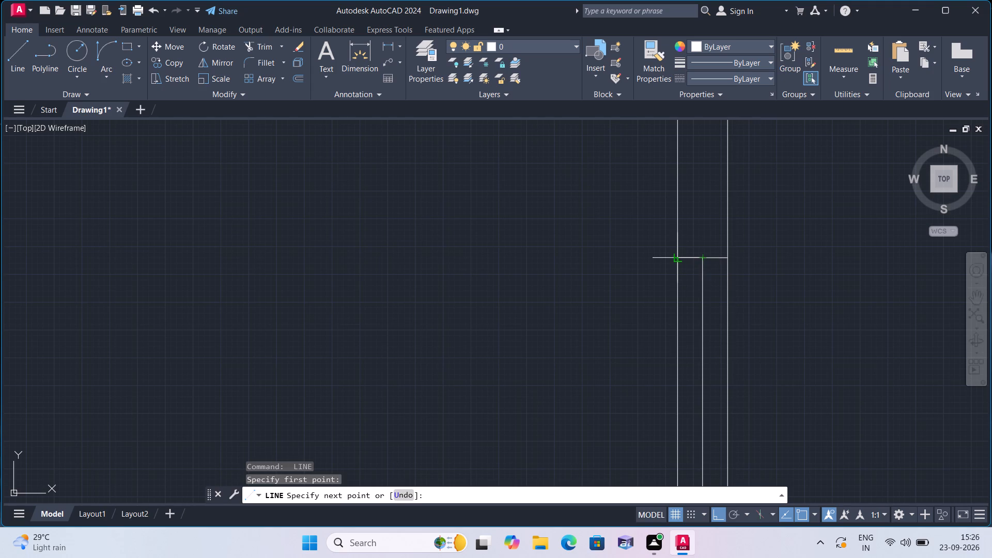
left_click(677, 256)
key("space")
Delete the 3' middle segment between the jamb stubs and the 3" construction line at the room's lower-left corner.
scroll(681, 263, "down", 1)
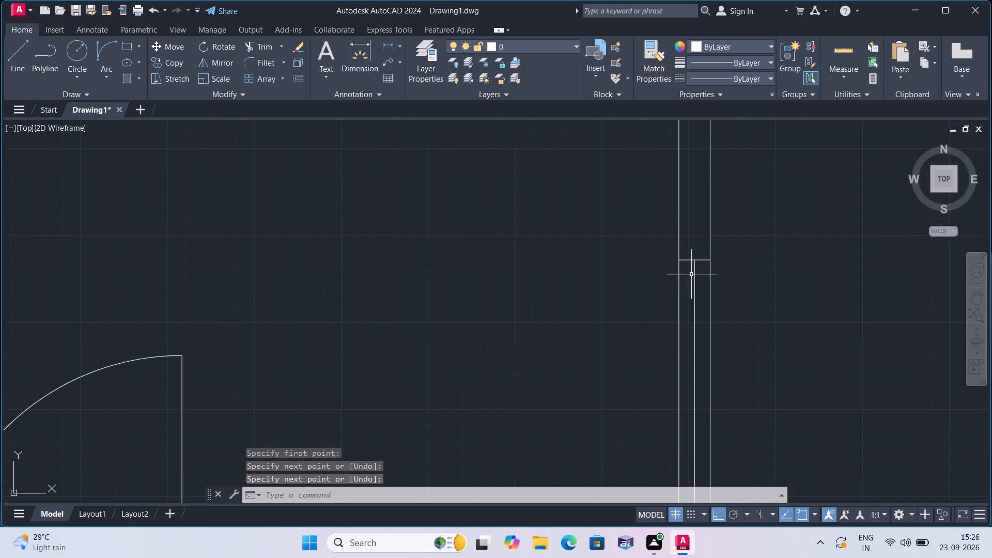
left_click(694, 280)
middle_click_drag(739, 303, 766, 204)
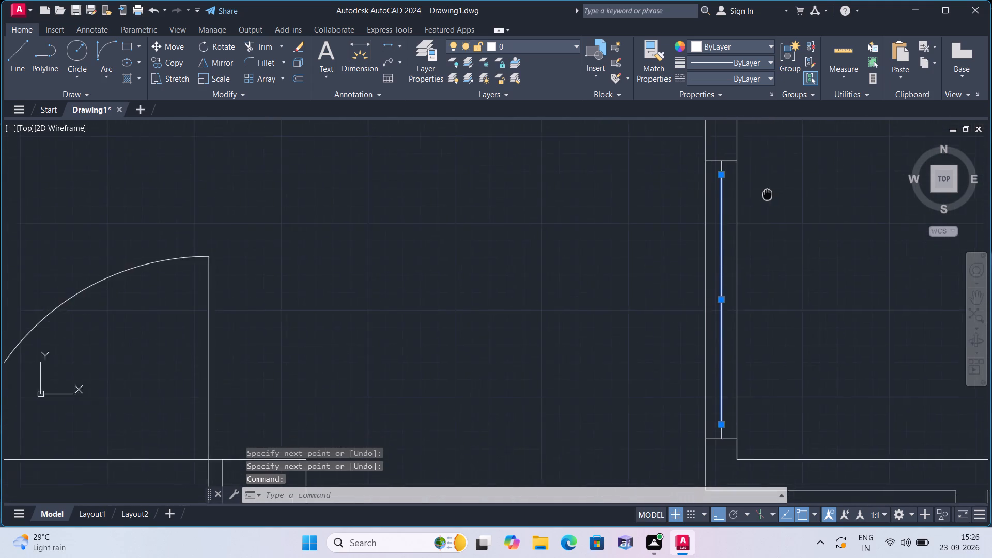
scroll(769, 182, "down", 1)
scroll(743, 320, "up", 2)
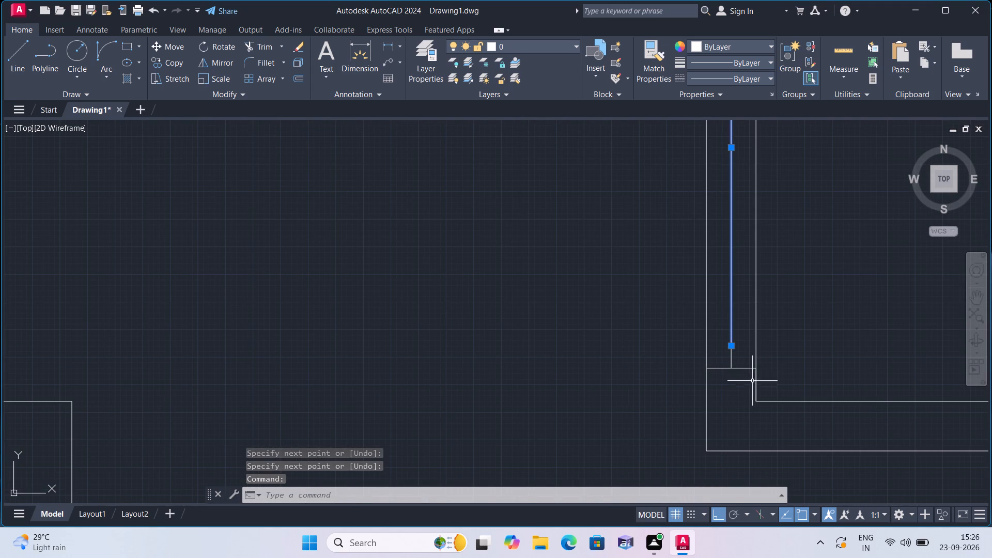
left_click(754, 384)
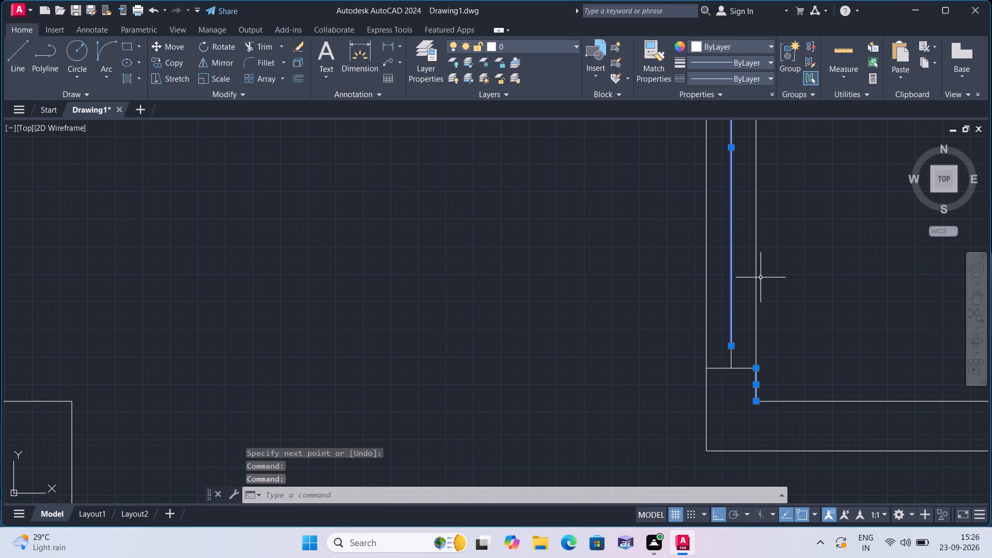
key("Delete")
Draw a 3' door leaf line horizontally into the room from the inner end of the lower jamb stub.
key("l")
key("space")
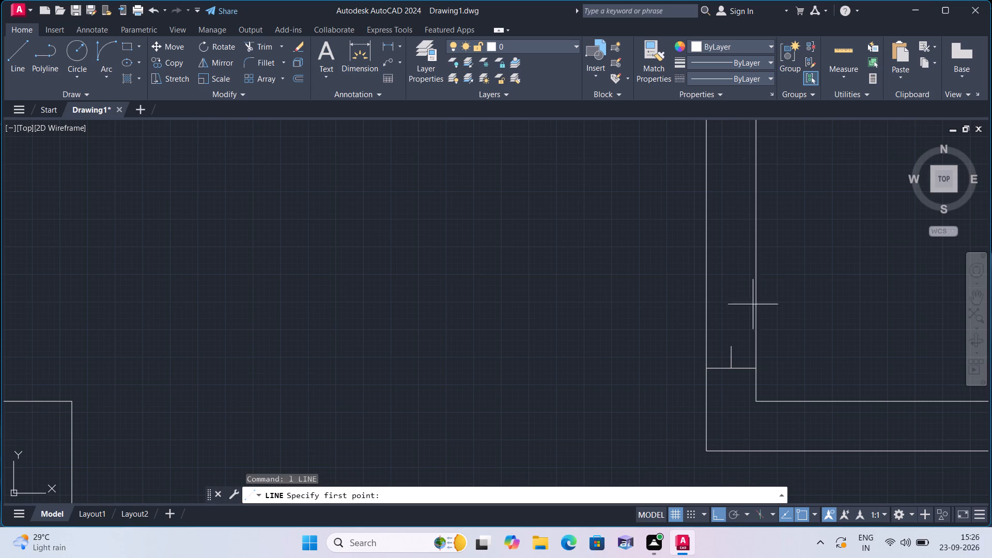
left_click(729, 347)
key("3")
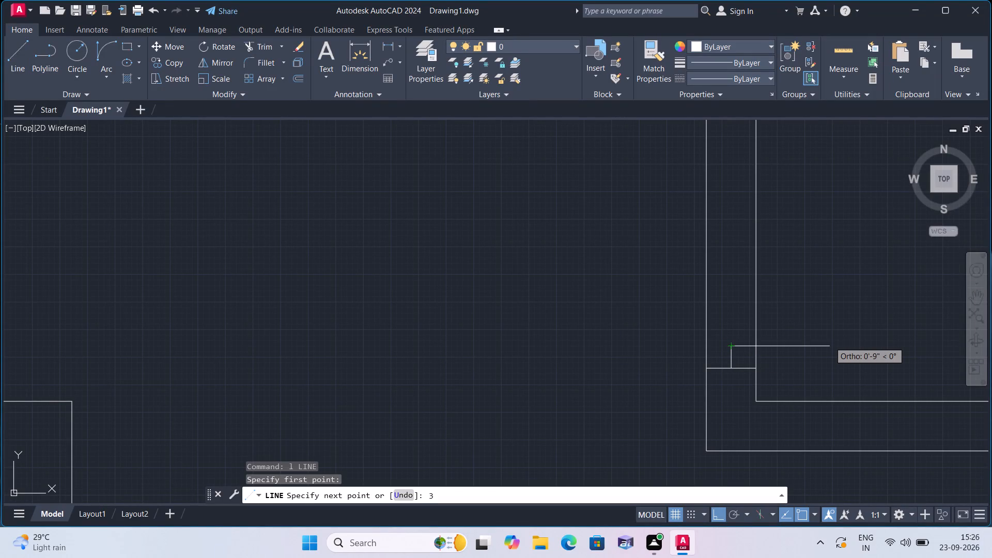
key("apostrophe")
key("space")
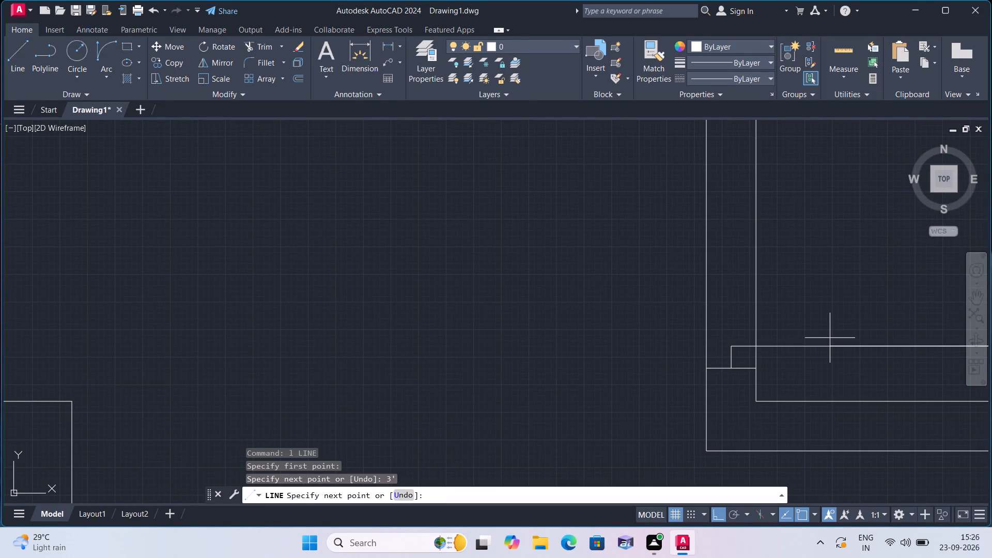
key("Escape")
Draw the door's swing as a start-end-direction arc from the leaf's free end to the upper jamb stub's inner end.
scroll(715, 305, "down", 2)
middle_click_drag(576, 289, 531, 282)
scroll(524, 281, "down", 1)
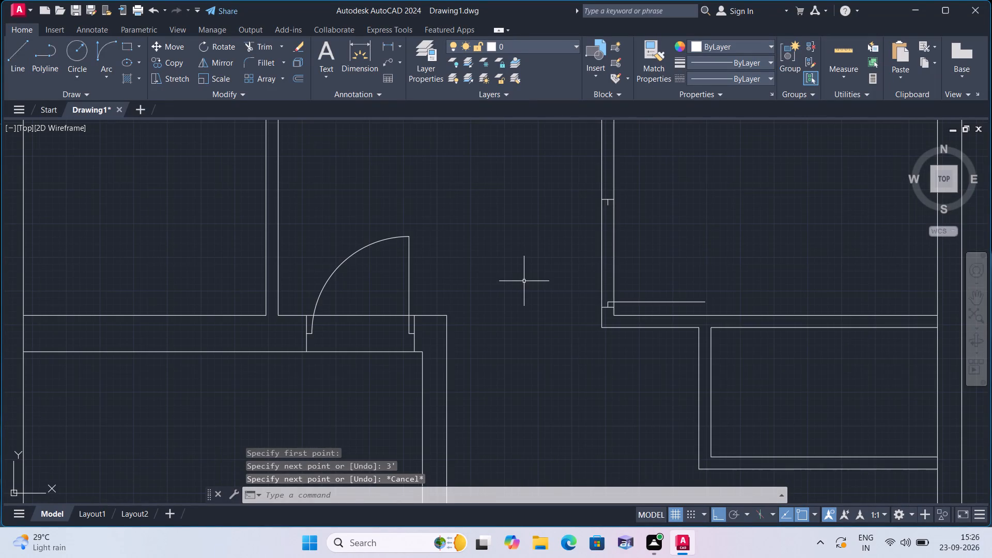
left_click(109, 81)
left_click(173, 229)
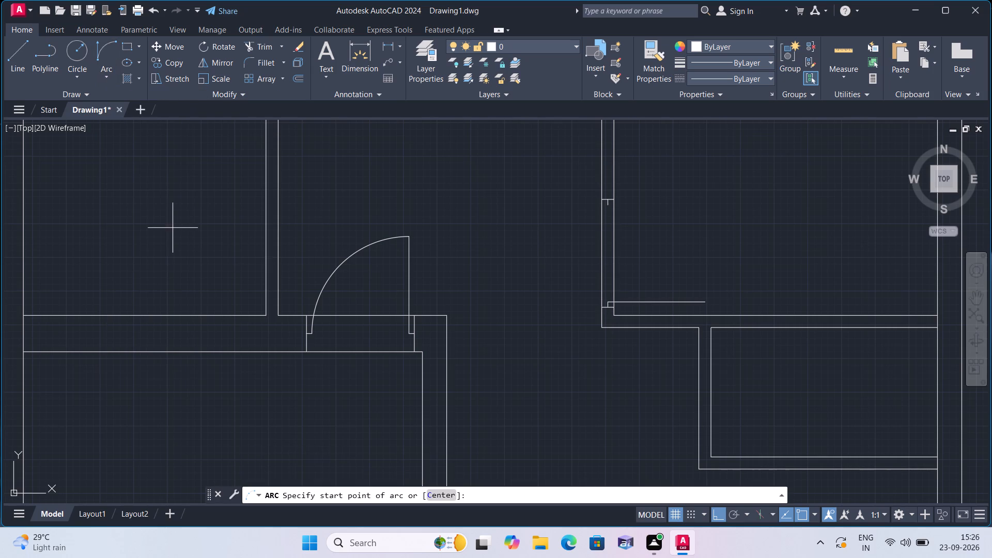
scroll(704, 304, "up", 1)
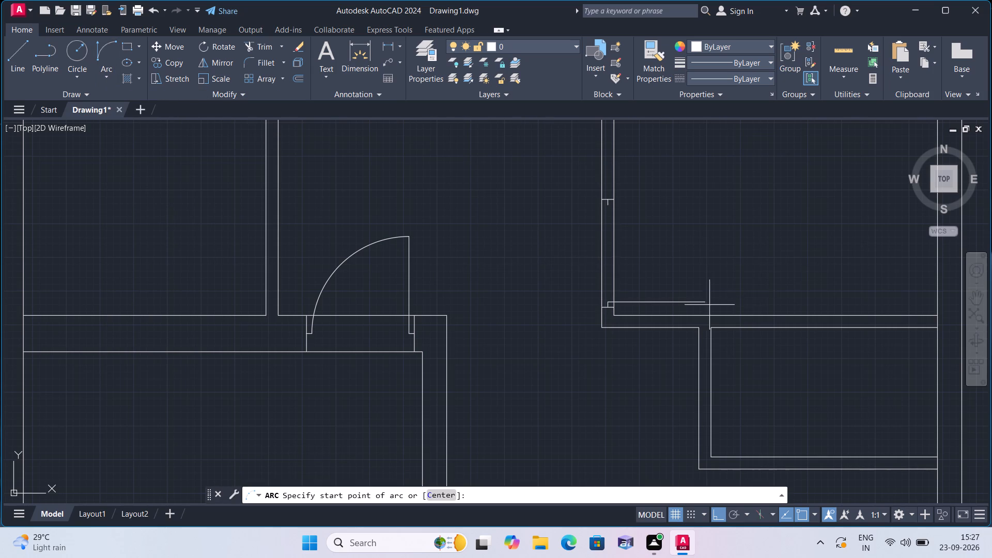
left_click(704, 304)
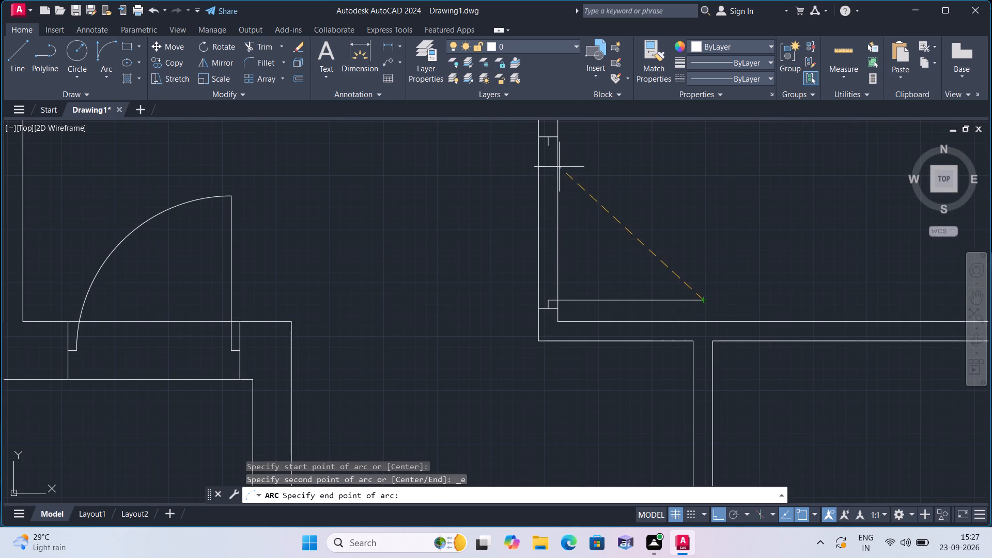
left_click(547, 148)
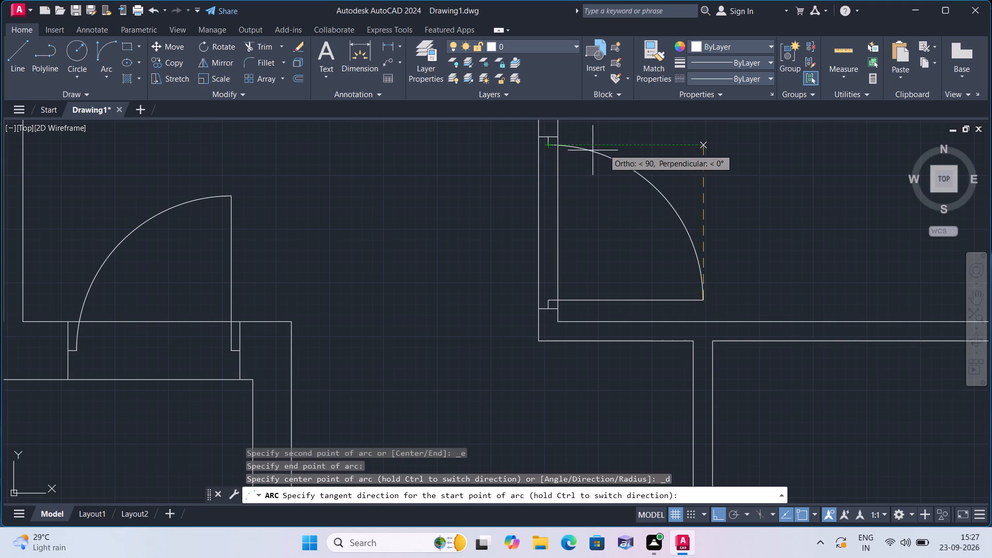
left_click(627, 145)
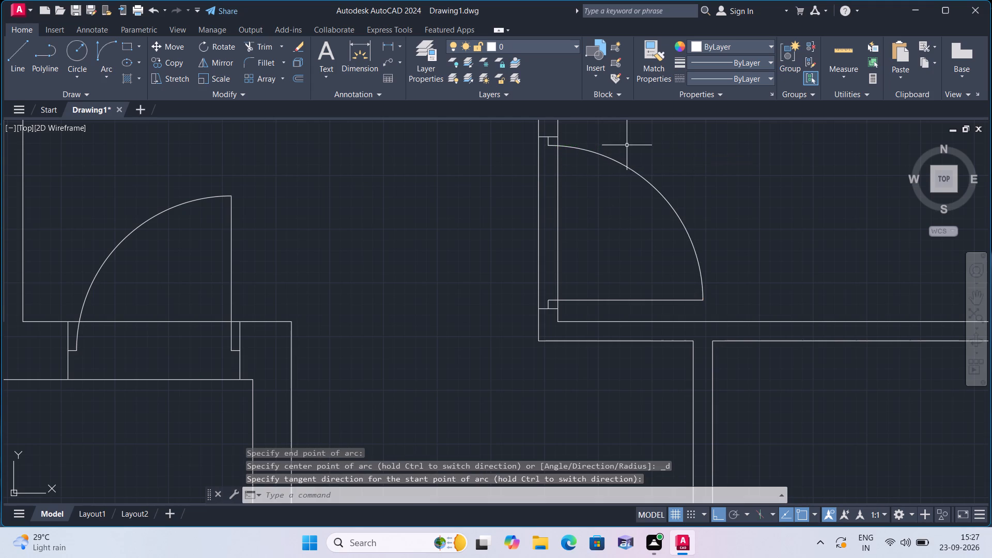
Draw a line 3" down from the small lower-right room's upper-left inner corner, continuing it across the wall's thickness to the outer face.
scroll(658, 195, "down", 1)
scroll(557, 307, "down", 1)
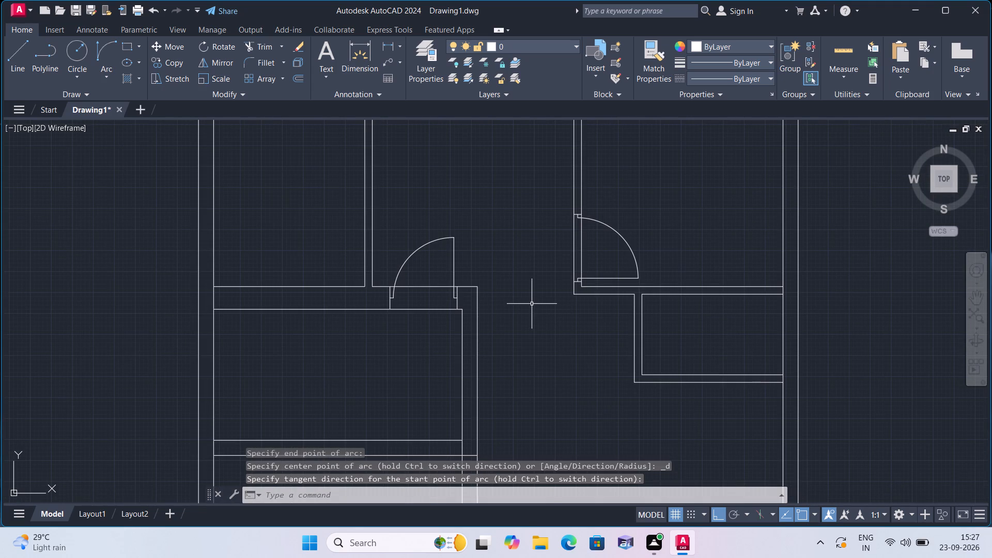
key("l")
key("space")
scroll(662, 284, "up", 2)
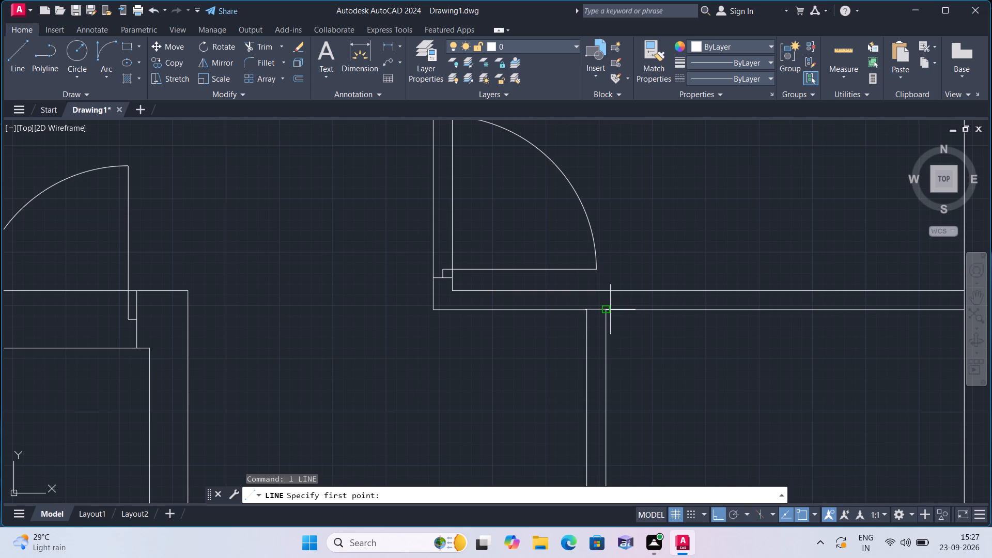
left_click(608, 309)
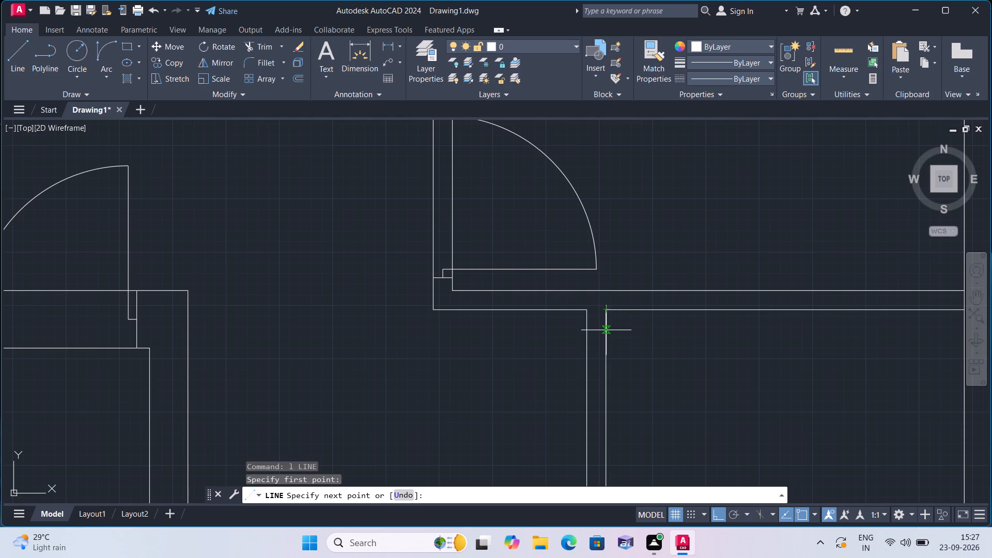
key("3")
type("\"")
key("space")
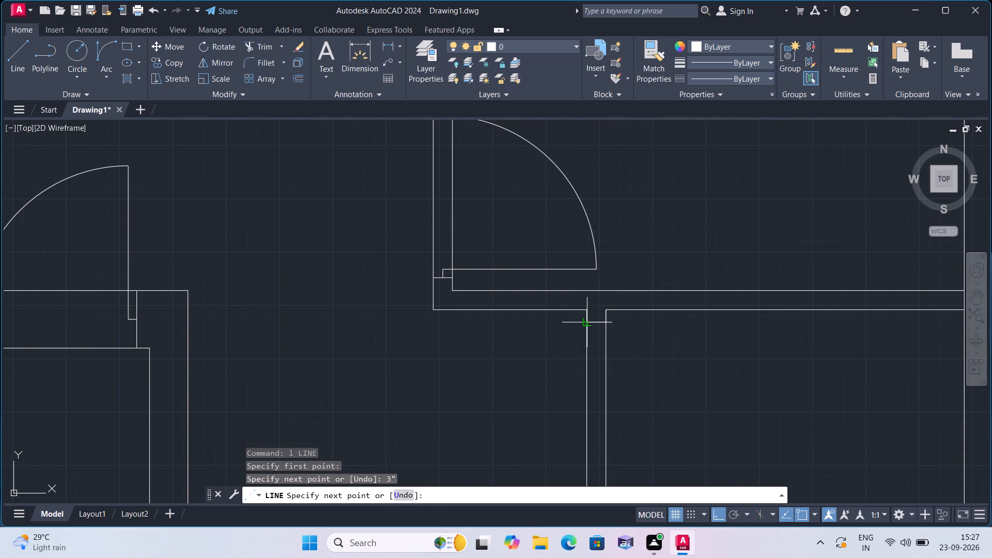
left_click(587, 323)
key("space")
Draw a 2" line segment downward from the midpoint of the new cross line inside the small room's left wall.
key("space")
left_click(595, 322)
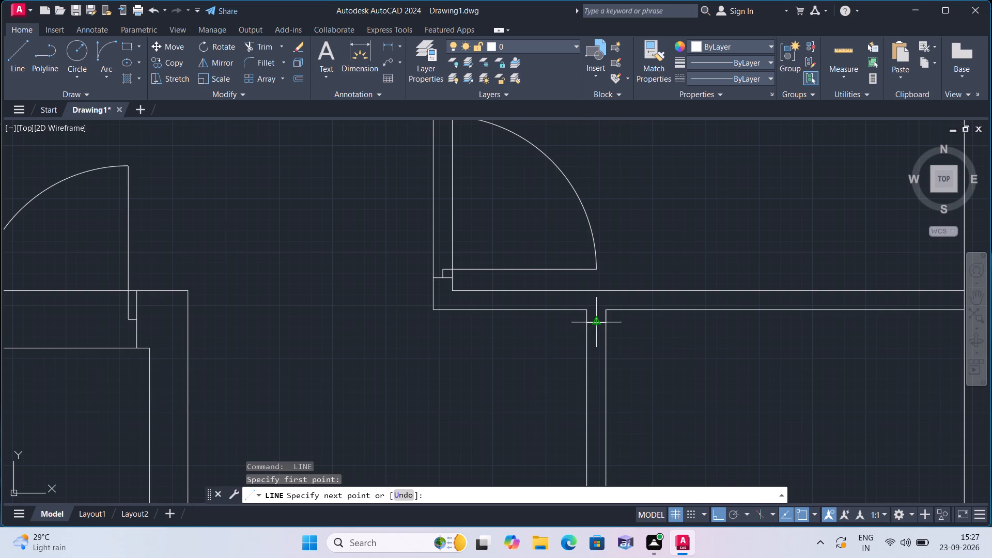
type("2\"")
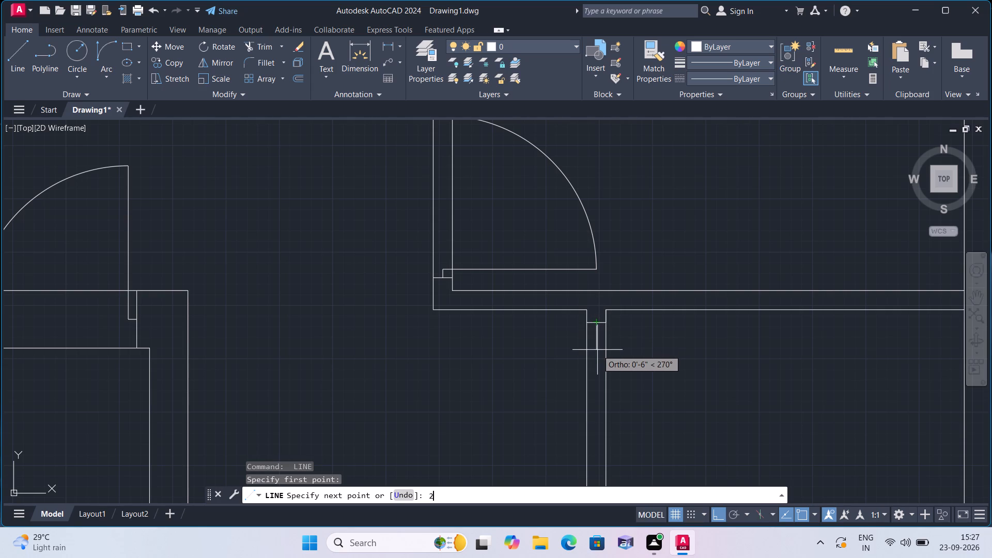
key("space")
middle_click_drag(594, 352, 616, 267)
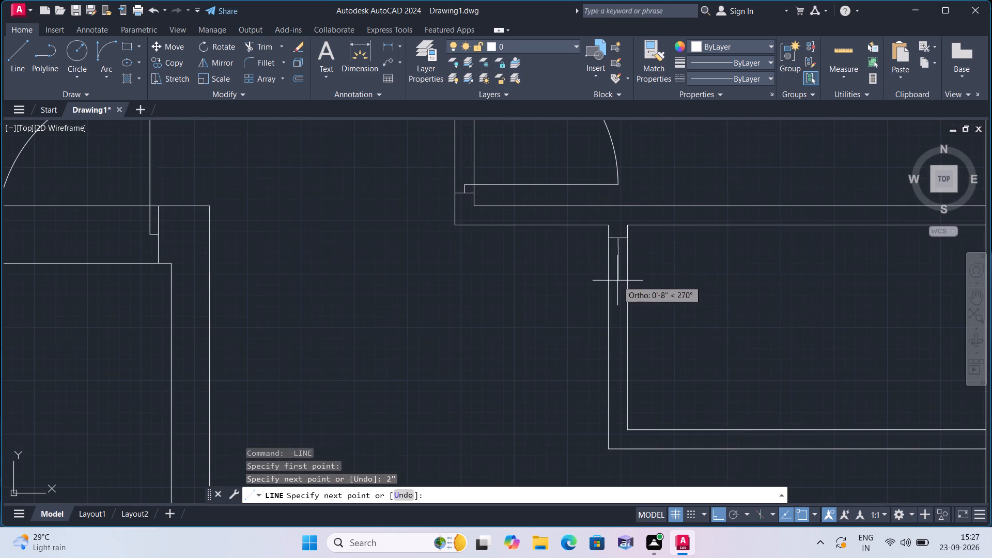
Continue the line downward inside the small room's left wall with a 2' segment followed by a 2" segment.
type("2'")
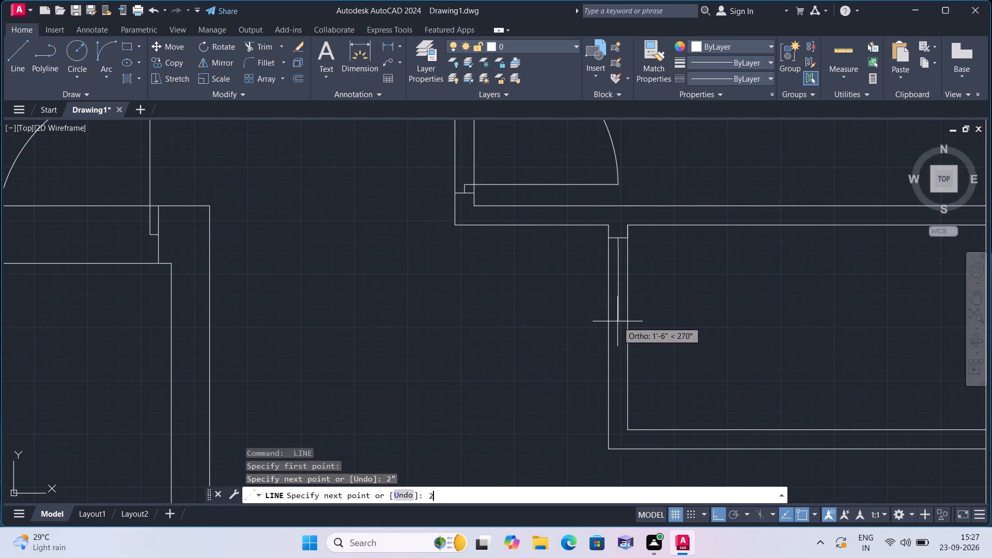
key("space")
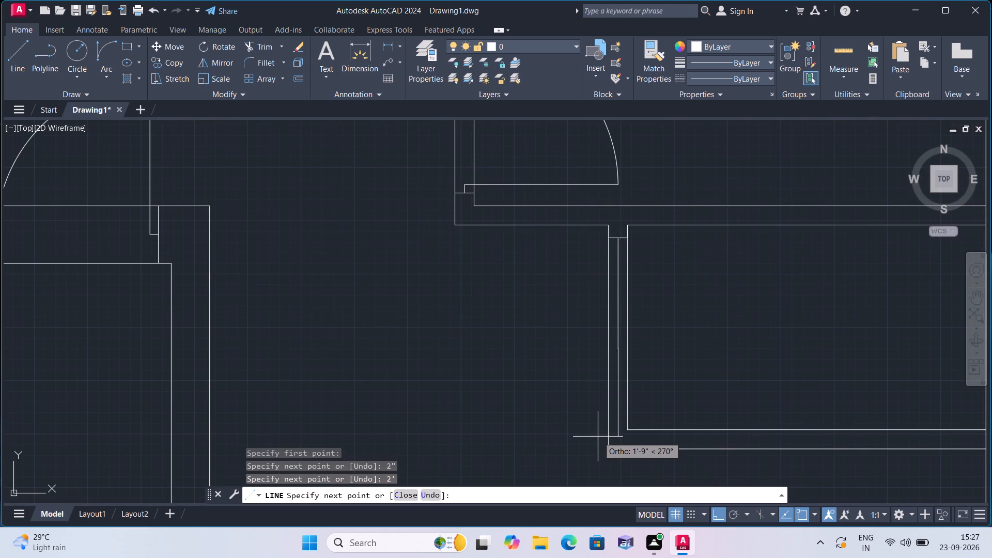
type("2\"")
key("space")
Draw a cross line through the lower end of the 2" segment, reaching both the inner and outer wall faces.
scroll(647, 352, "up", 1)
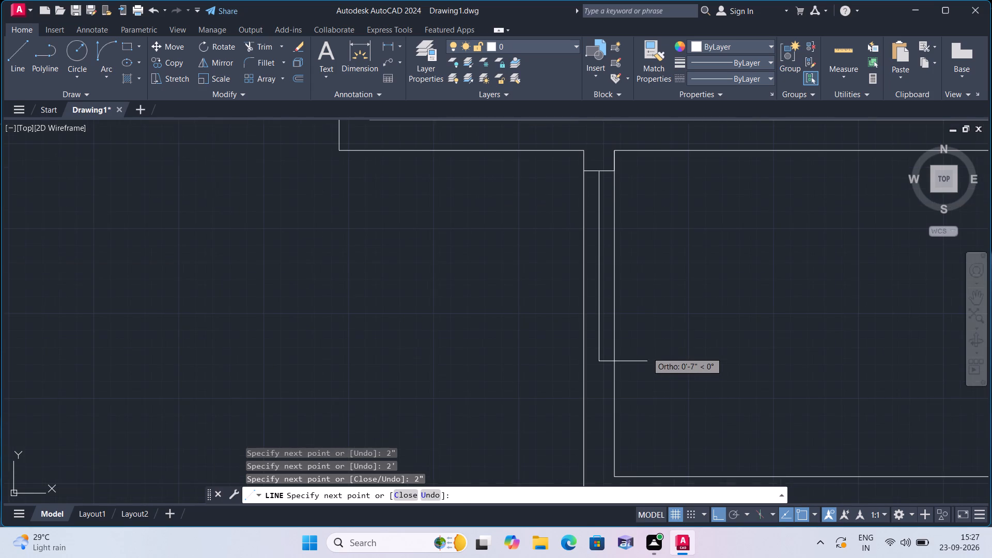
left_click(612, 361)
key("space")
key("space")
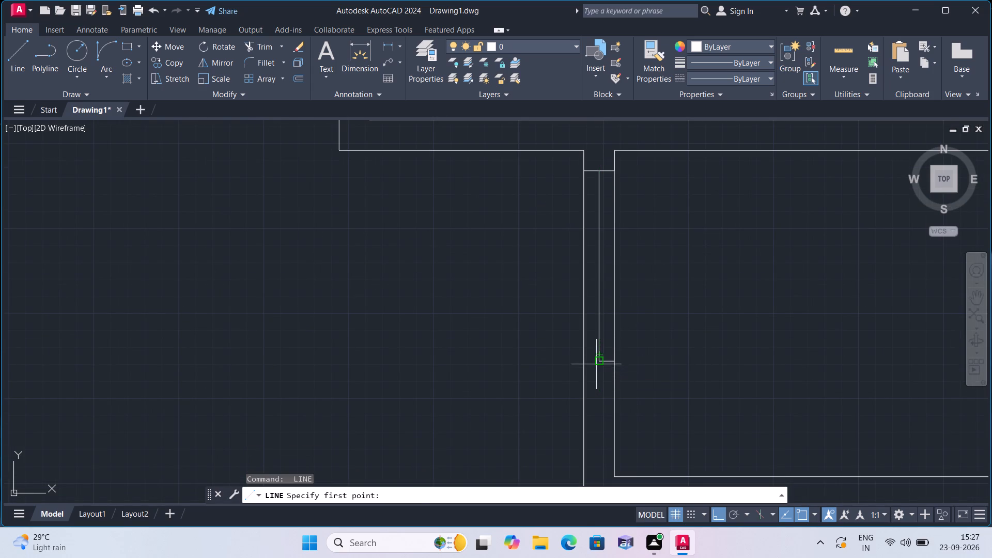
left_click(598, 363)
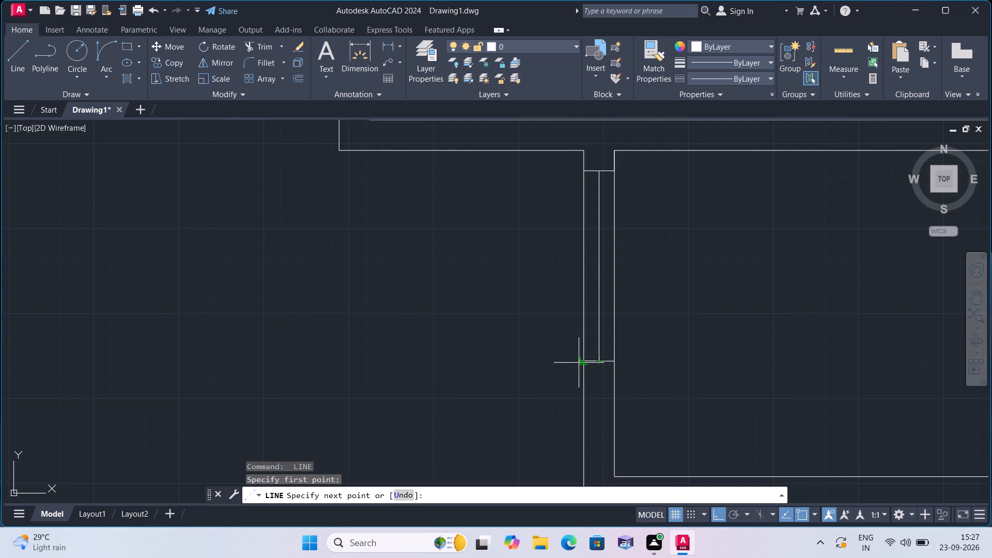
left_click(581, 361)
key("space")
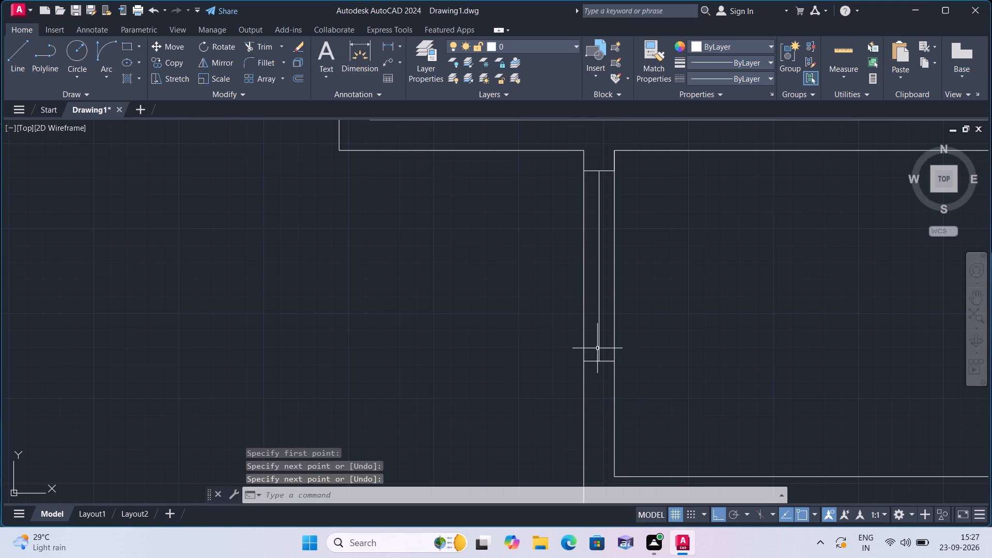
Erase the 2' middle segment between the jamb stubs and the short 3" line at the small room's upper-left inner corner.
left_click(598, 348)
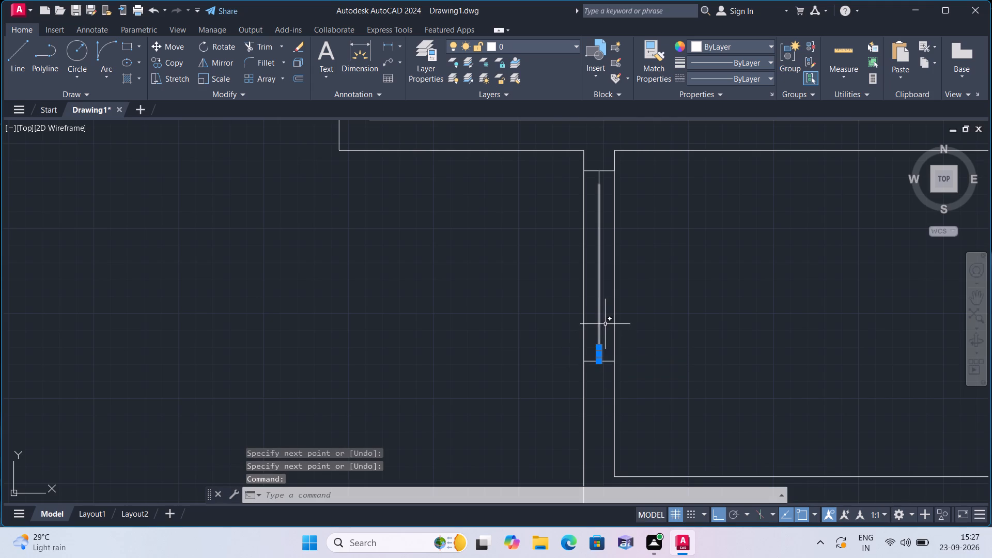
key("Escape")
scroll(607, 318, "up", 2)
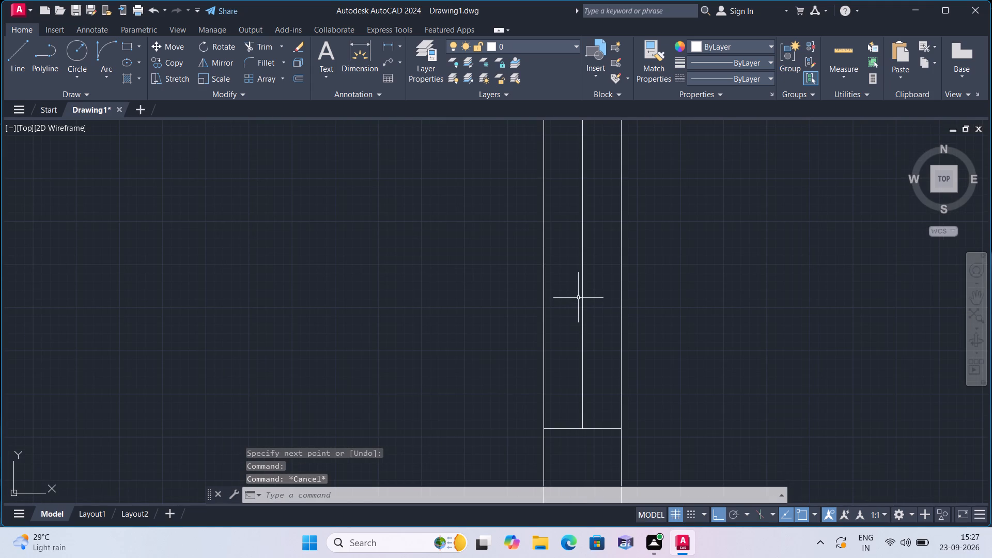
left_click(580, 296)
left_click(582, 298)
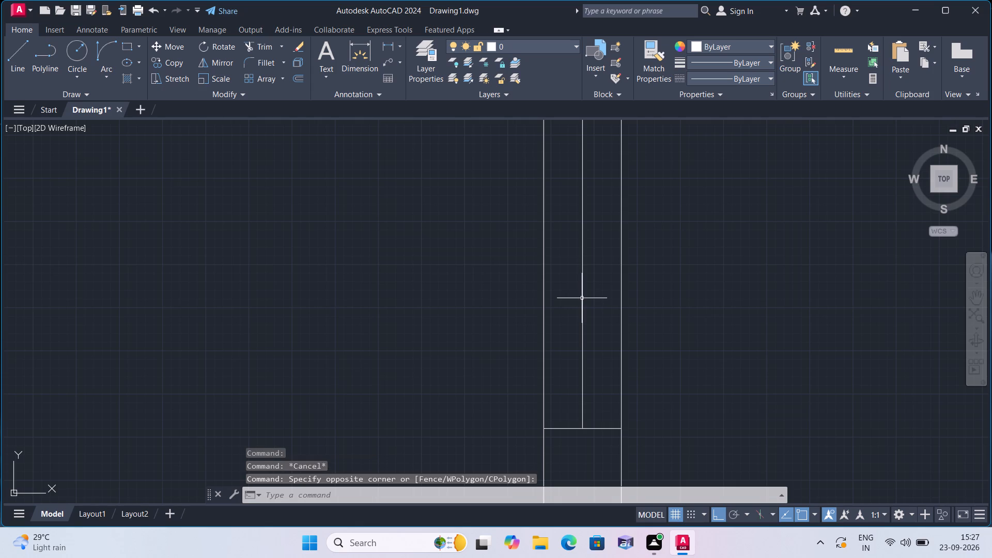
left_click(582, 297)
left_click(582, 297)
scroll(582, 297, "down", 2)
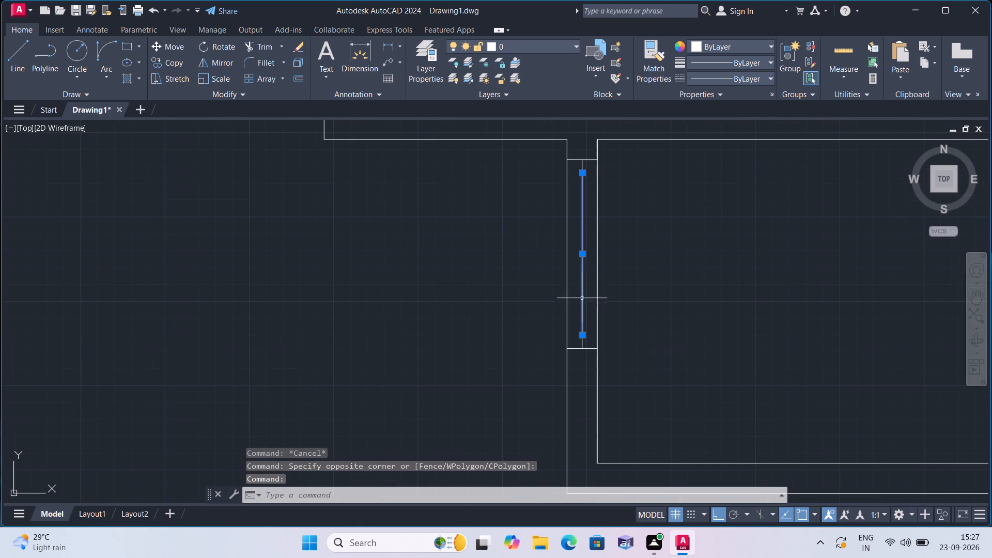
middle_click_drag(580, 270, 611, 338)
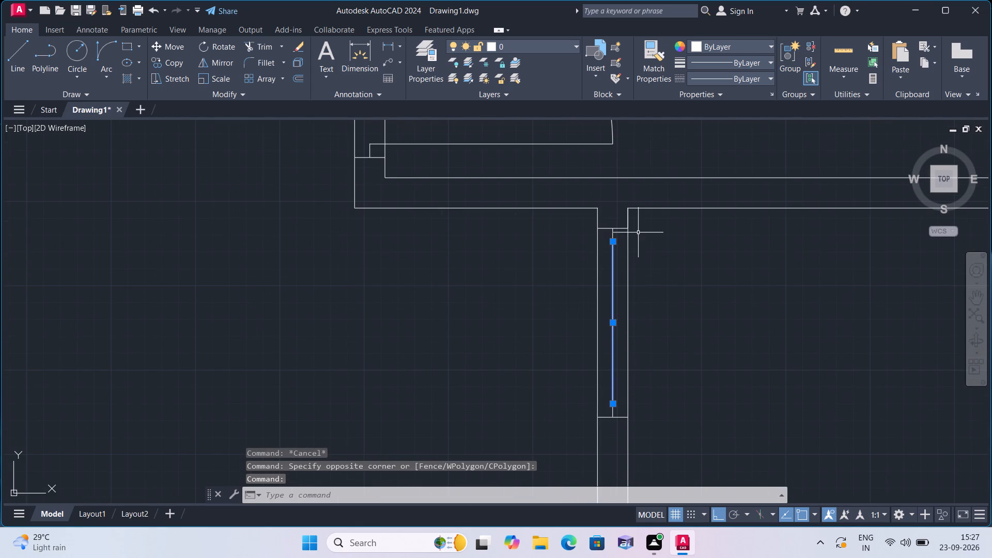
scroll(638, 231, "up", 1)
left_click(621, 208)
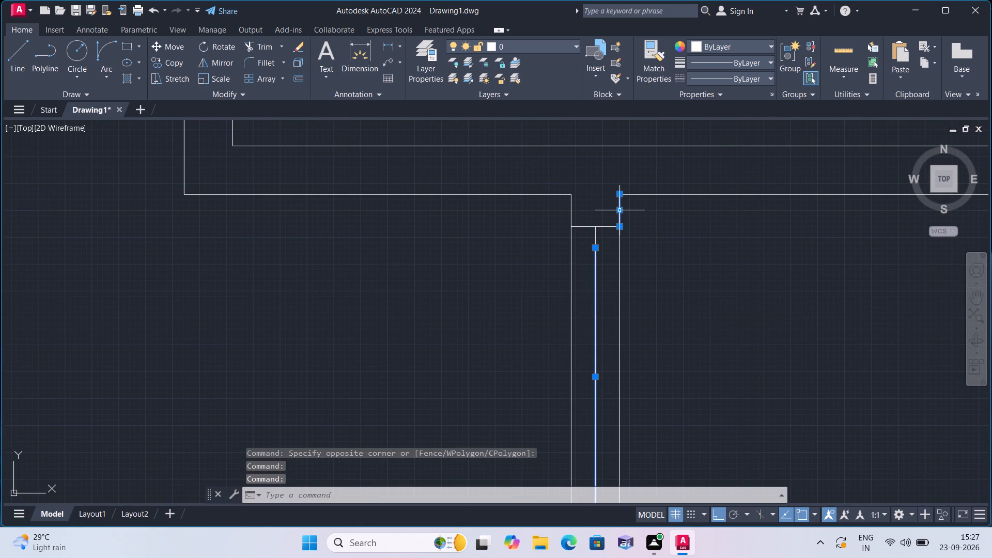
scroll(621, 226, "down", 1)
key("Delete")
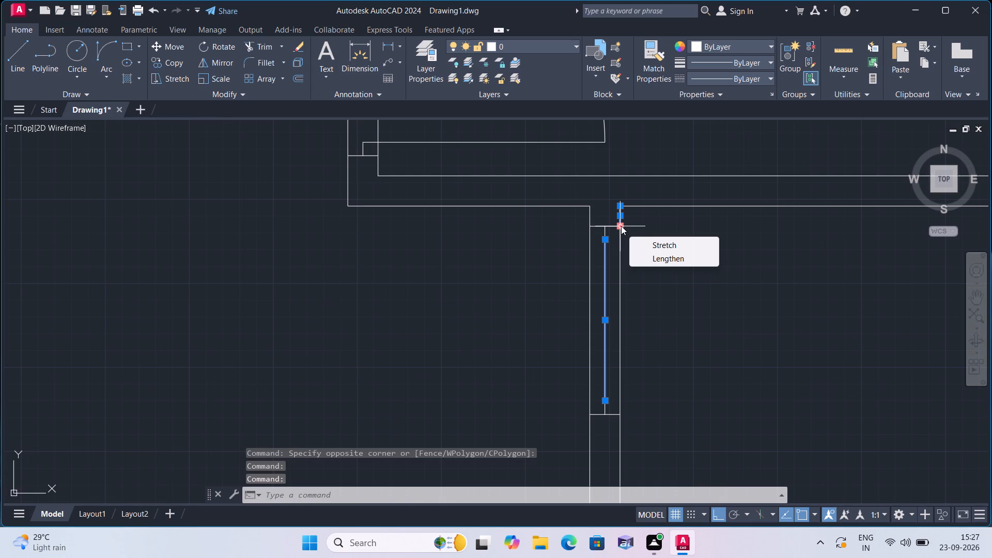
key("Delete")
key("Delete")
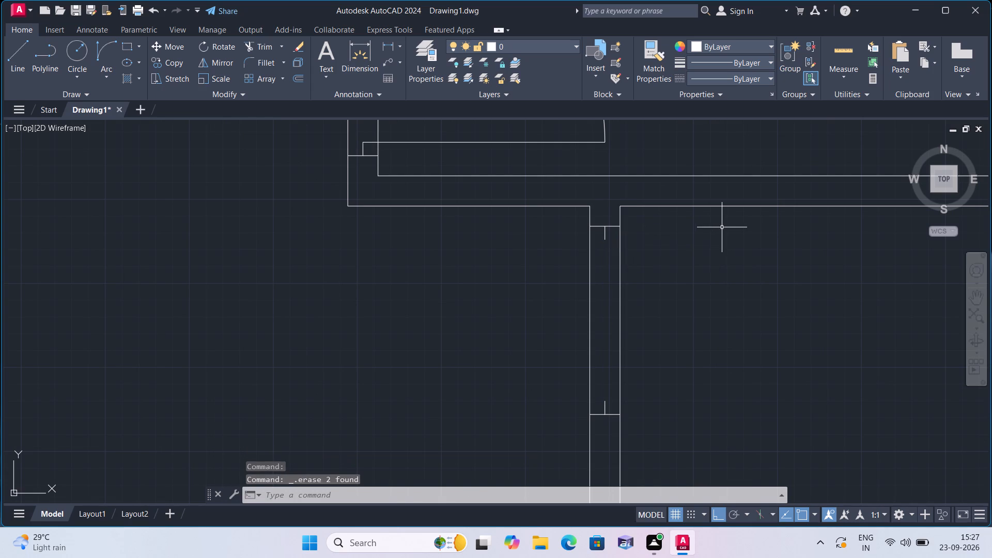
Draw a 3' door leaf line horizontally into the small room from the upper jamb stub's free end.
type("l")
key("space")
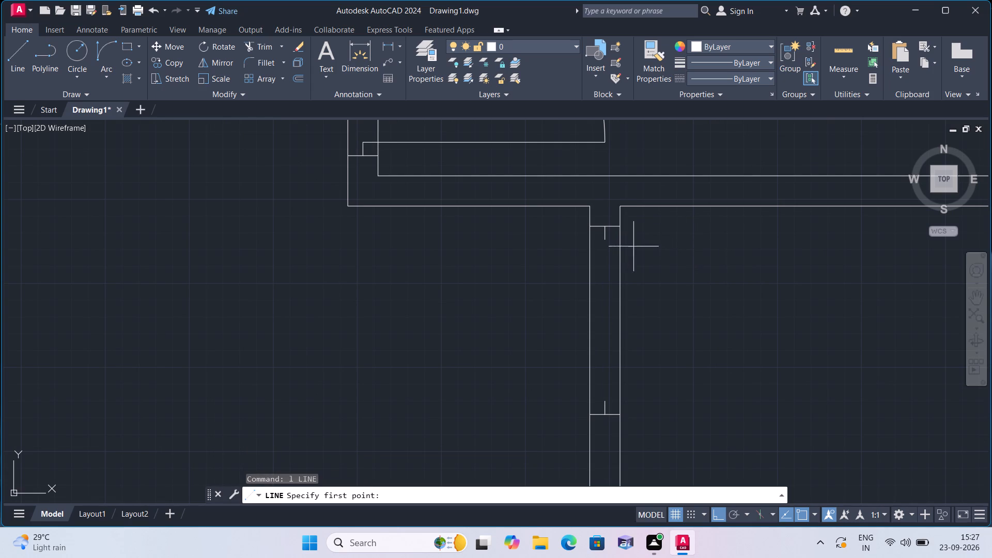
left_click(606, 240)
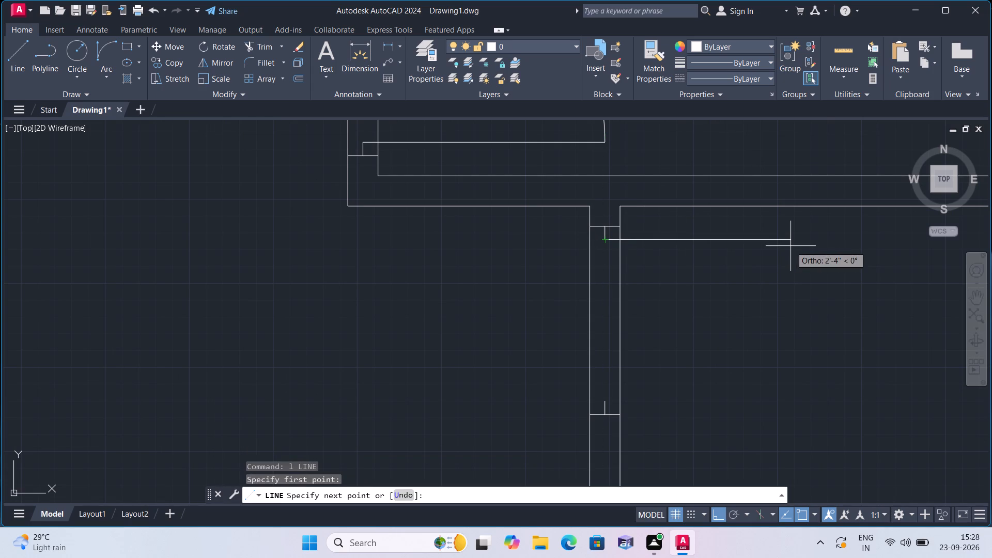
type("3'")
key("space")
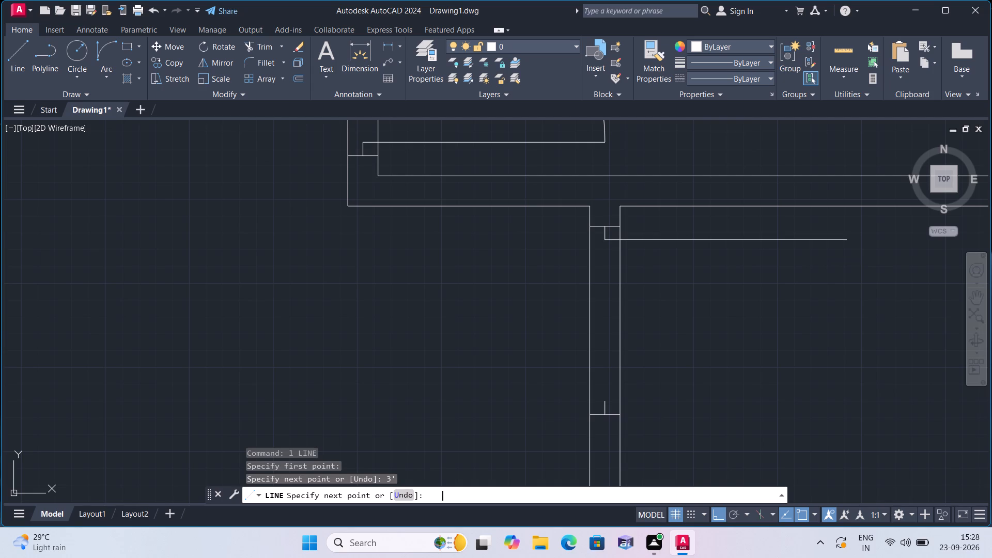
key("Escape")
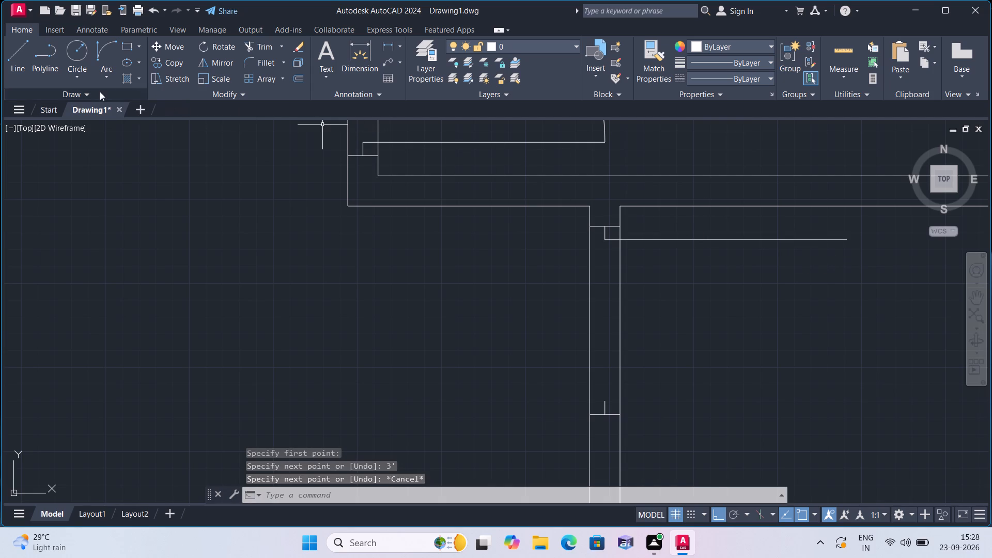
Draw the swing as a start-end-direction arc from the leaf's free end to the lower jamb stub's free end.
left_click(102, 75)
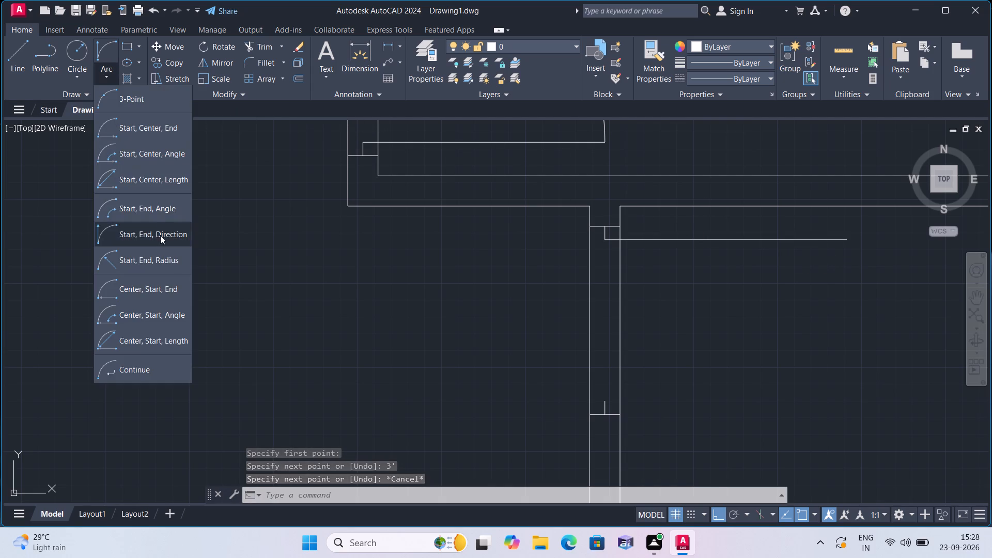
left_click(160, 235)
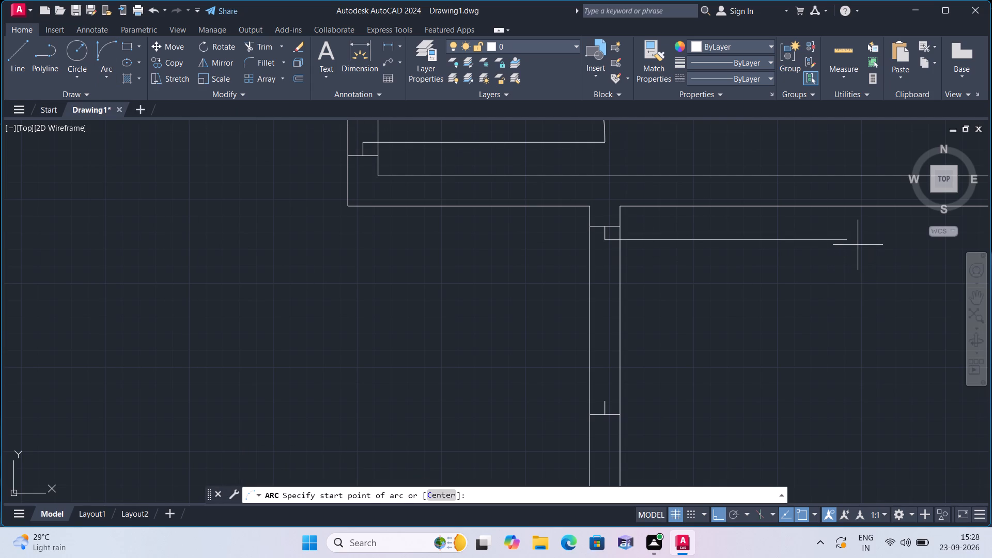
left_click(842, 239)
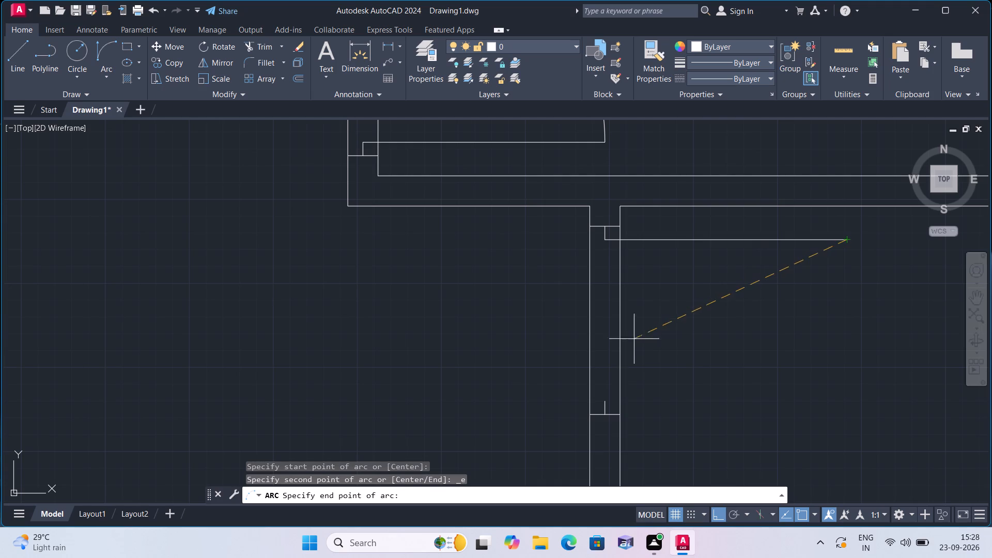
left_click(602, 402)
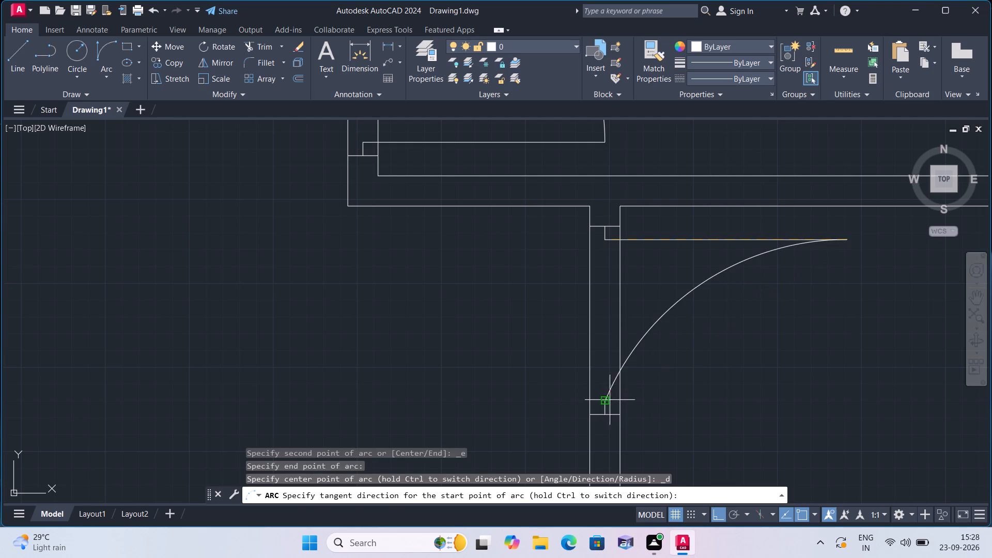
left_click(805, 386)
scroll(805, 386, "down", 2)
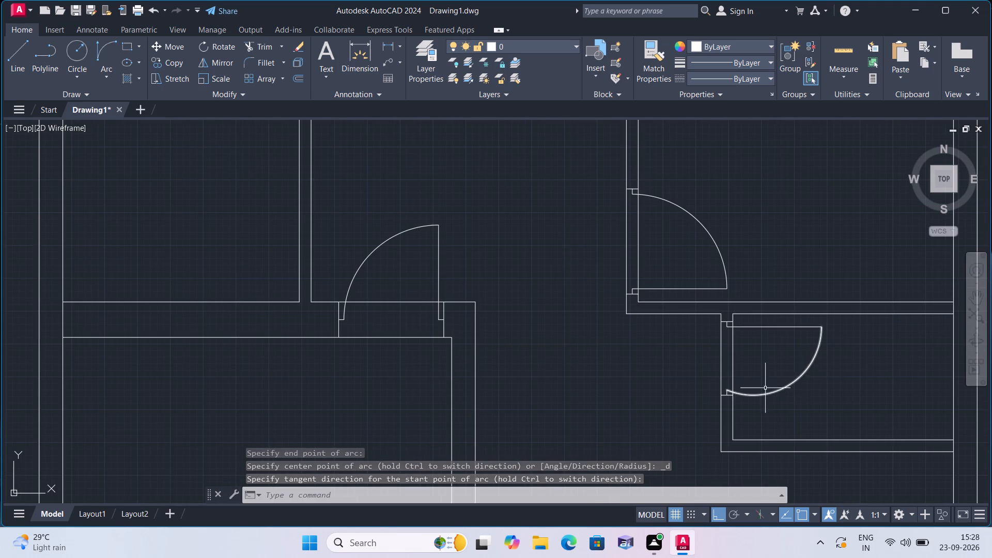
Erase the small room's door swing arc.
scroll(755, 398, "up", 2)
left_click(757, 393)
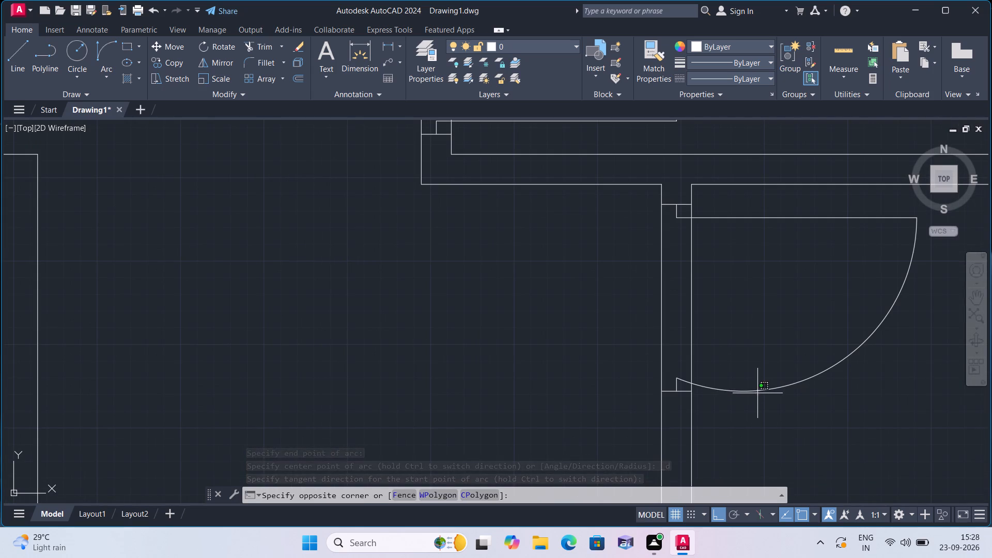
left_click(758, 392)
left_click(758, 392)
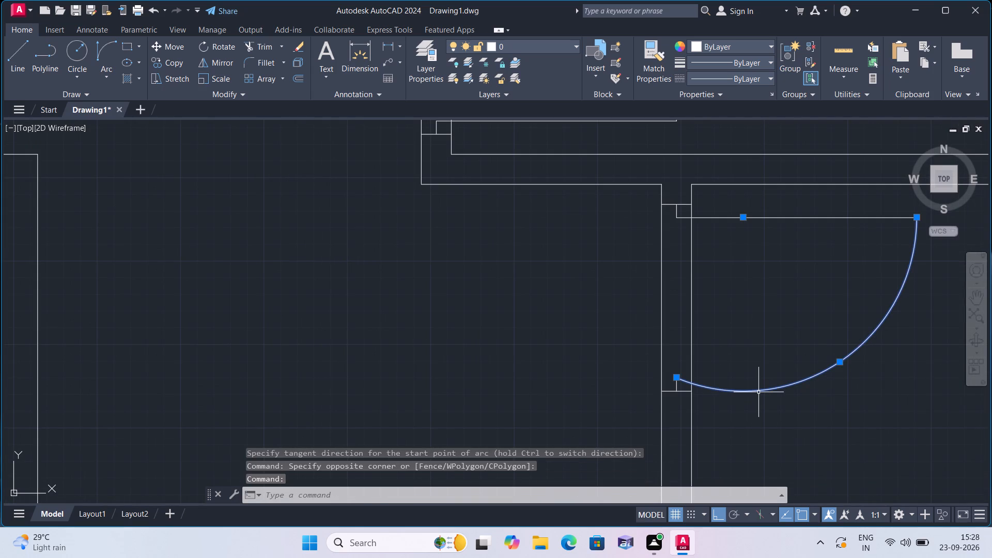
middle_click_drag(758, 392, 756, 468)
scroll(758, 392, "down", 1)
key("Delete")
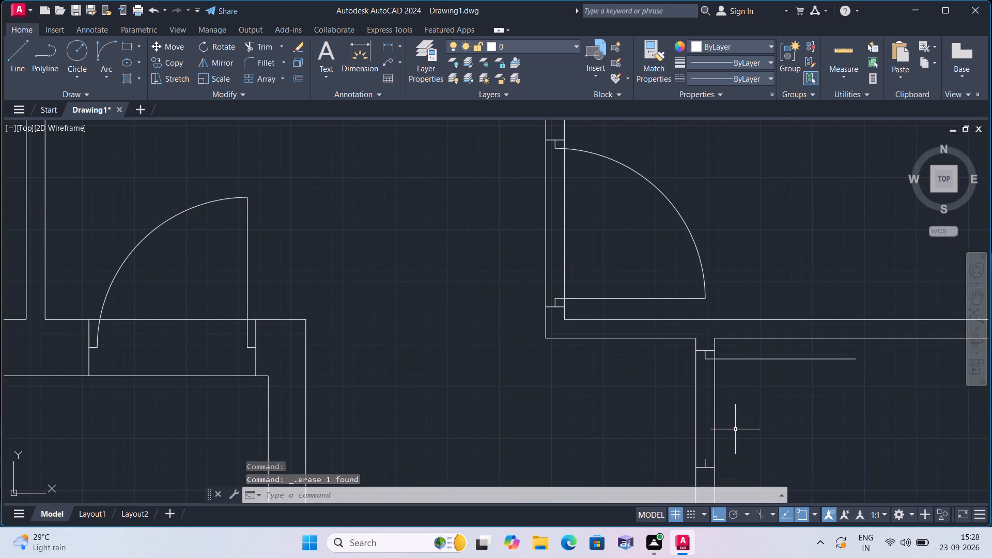
Check the opening between the small room's two jamb stubs with a linear dimension, without placing it.
left_click(404, 43)
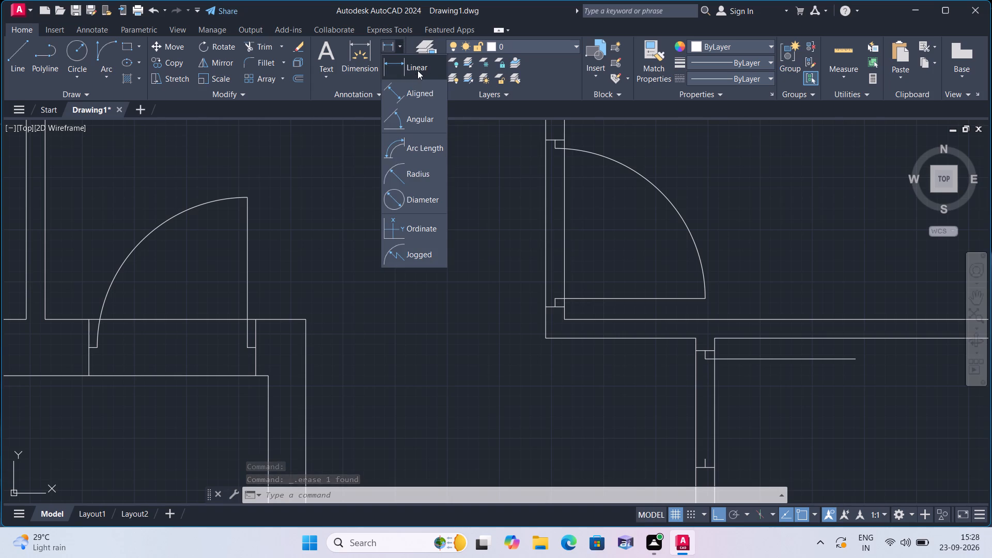
left_click(417, 63)
scroll(644, 385, "up", 1)
middle_click_drag(644, 385, 650, 315)
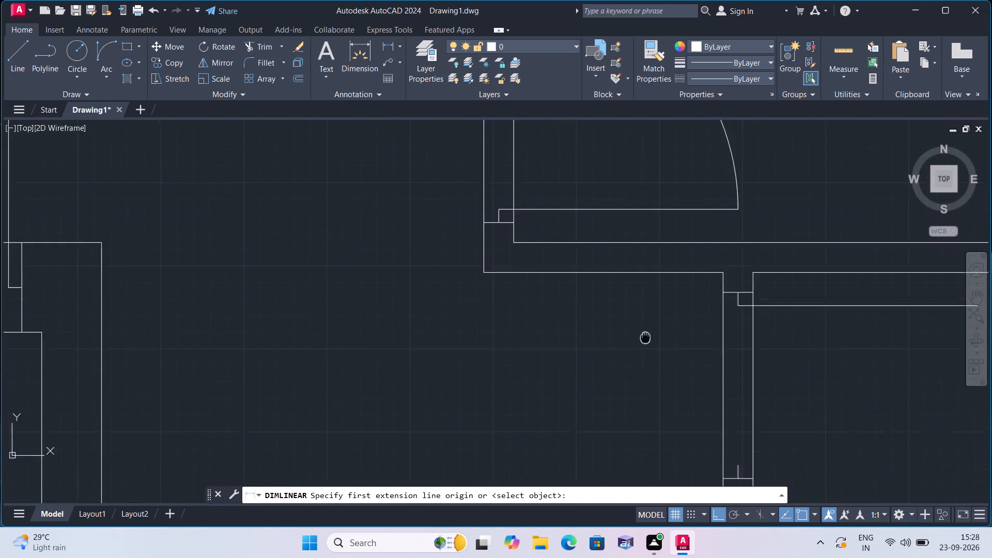
middle_click_drag(650, 315, 653, 310)
scroll(659, 297, "down", 1)
scroll(694, 298, "up", 1)
left_click(726, 272)
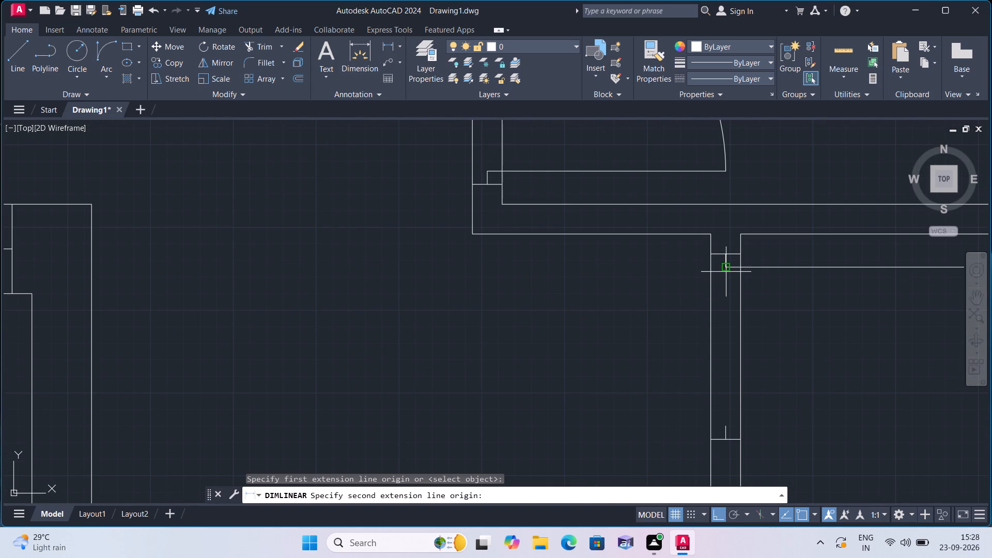
left_click(723, 427)
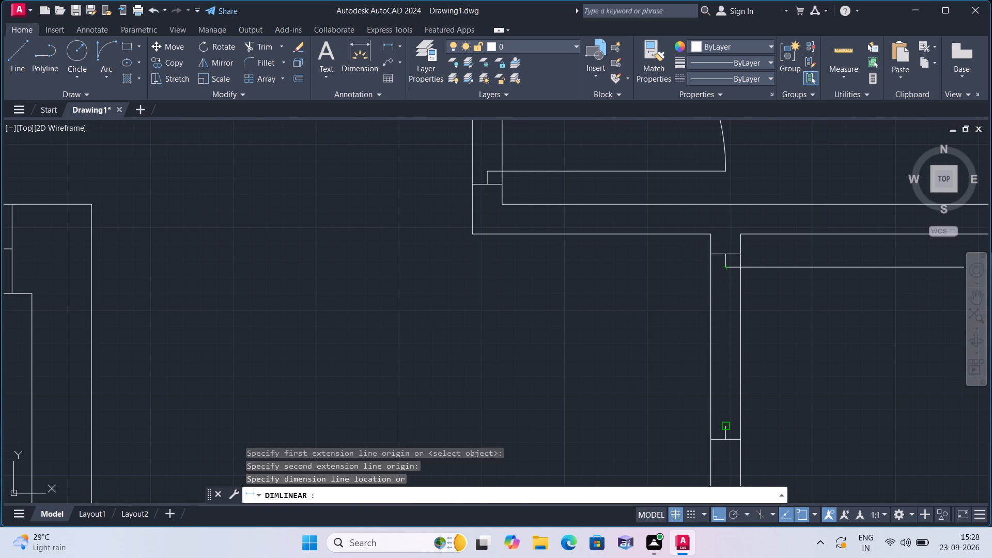
scroll(734, 363, "up", 5)
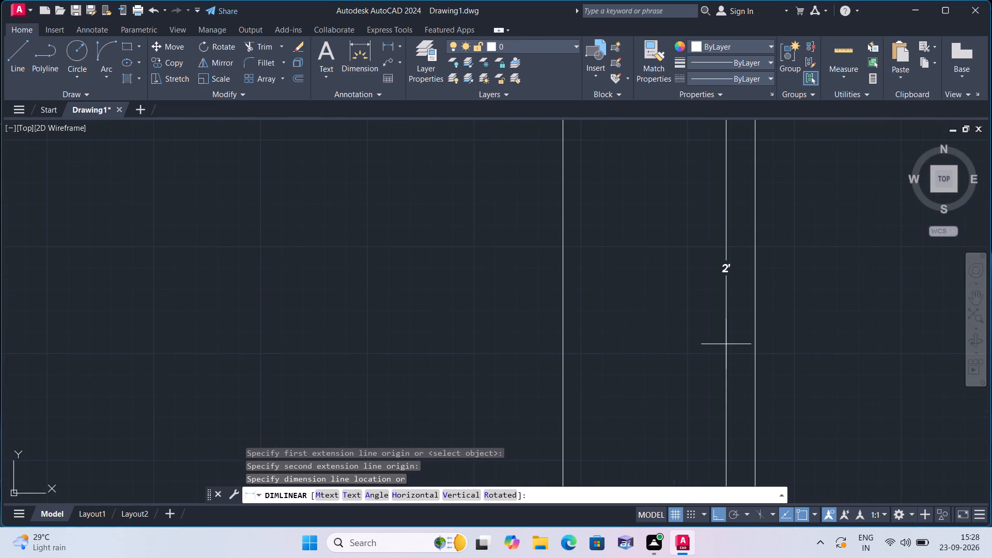
scroll(726, 344, "down", 5)
key("Escape")
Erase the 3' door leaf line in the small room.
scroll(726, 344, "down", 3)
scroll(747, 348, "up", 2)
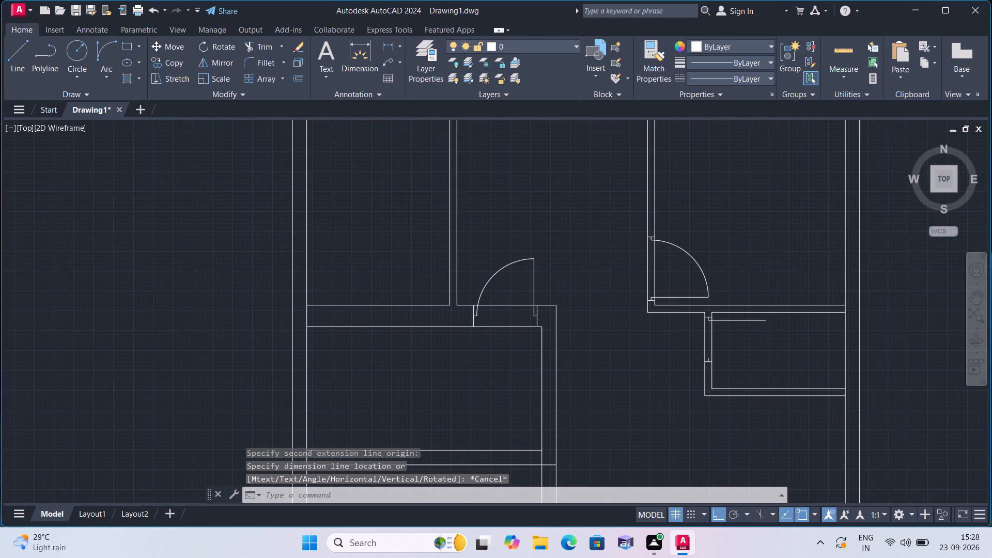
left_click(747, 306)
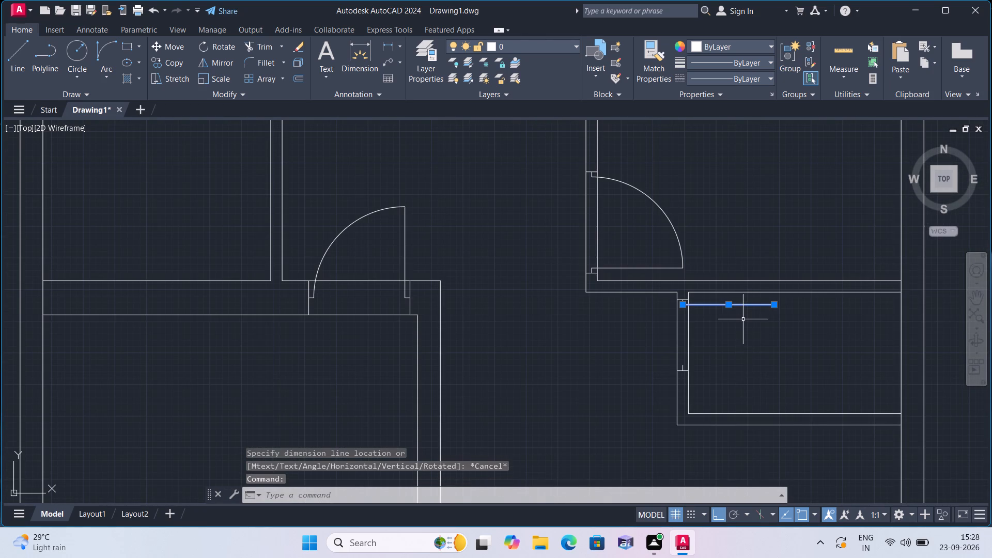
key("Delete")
Draw a 2' door leaf line horizontally into the small room from the upper jamb stub's free end.
key("l")
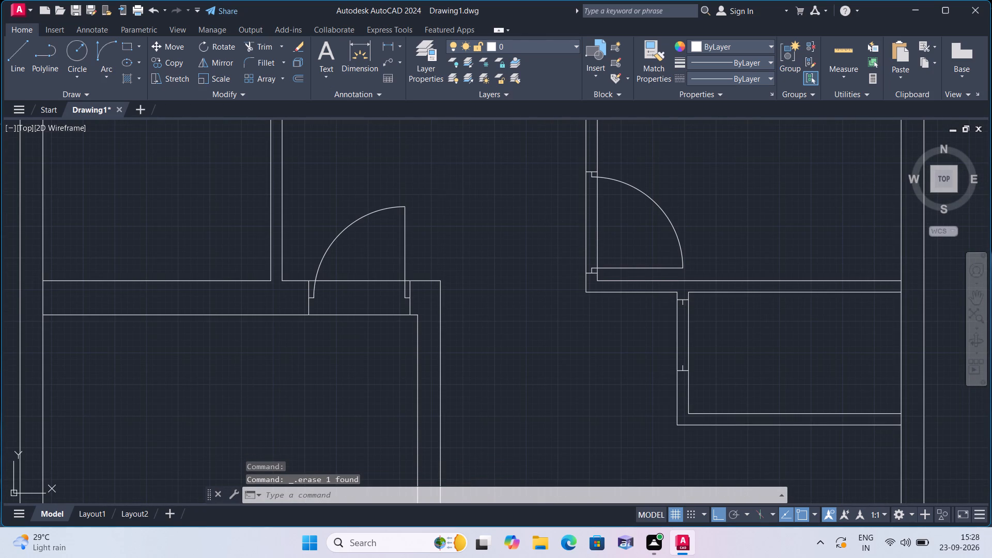
key("space")
scroll(674, 304, "up", 3)
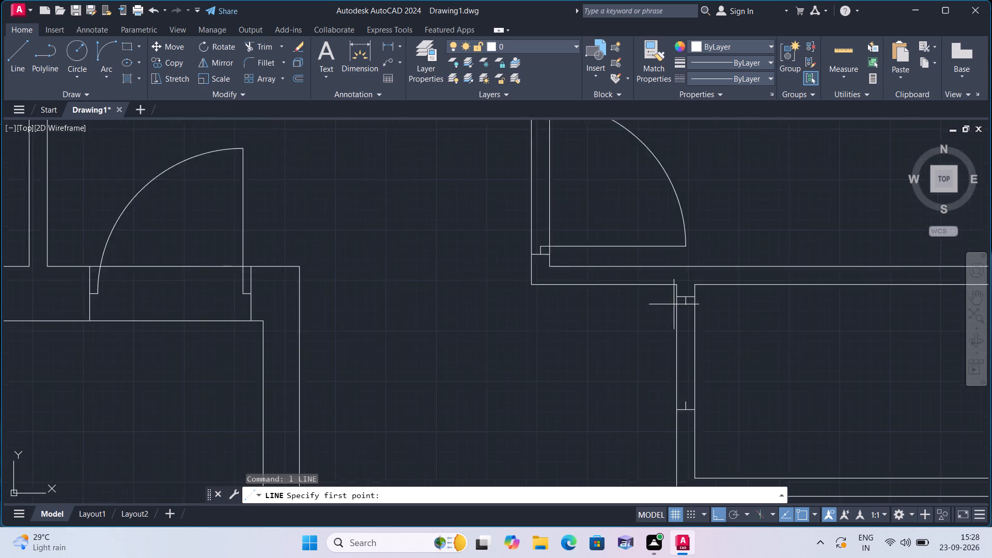
left_click(698, 304)
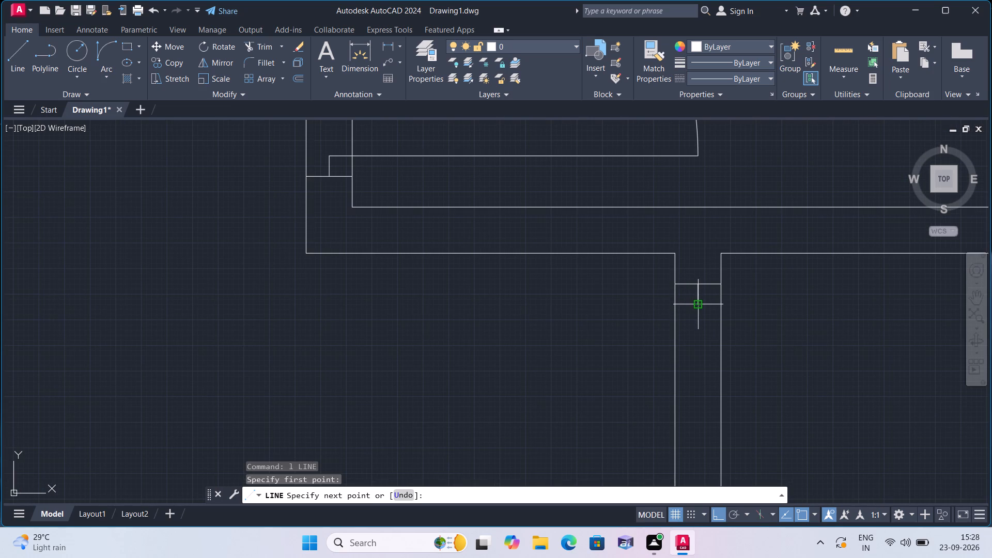
key("2")
left_click(926, 319)
key("apostrophe")
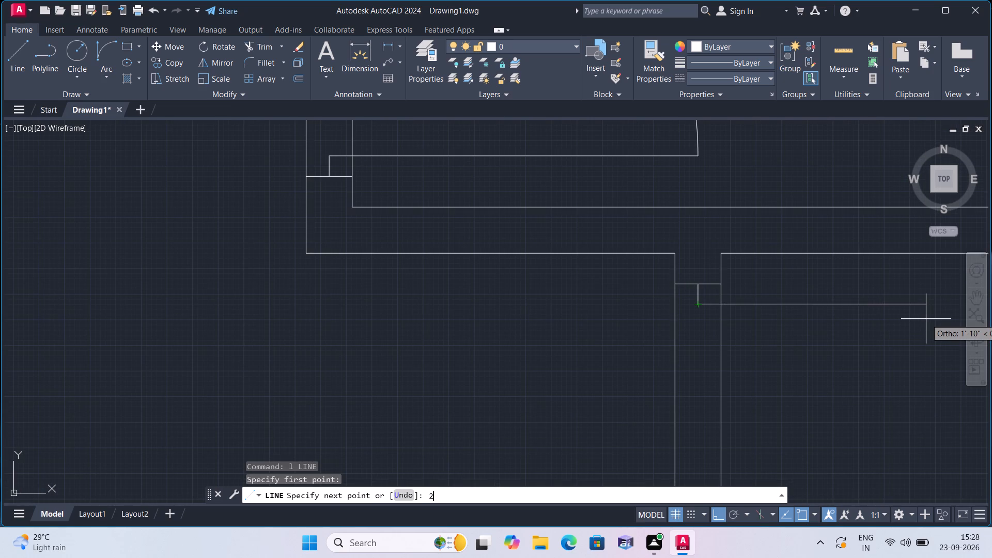
key("space")
key("Escape")
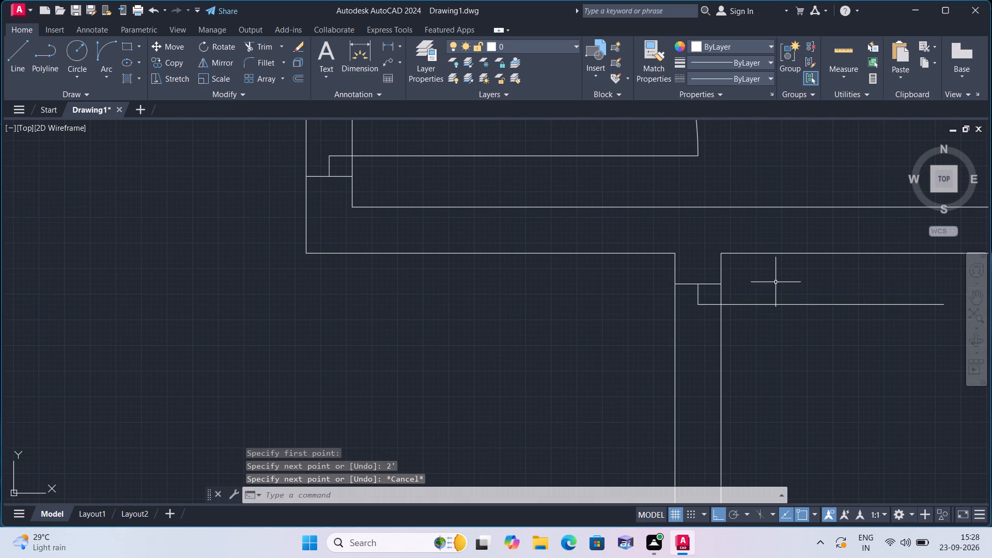
Draw the small room's door swing as a start-end-direction arc from the leaf's free end to the lower jamb stub's free end.
scroll(408, 205, "down", 1)
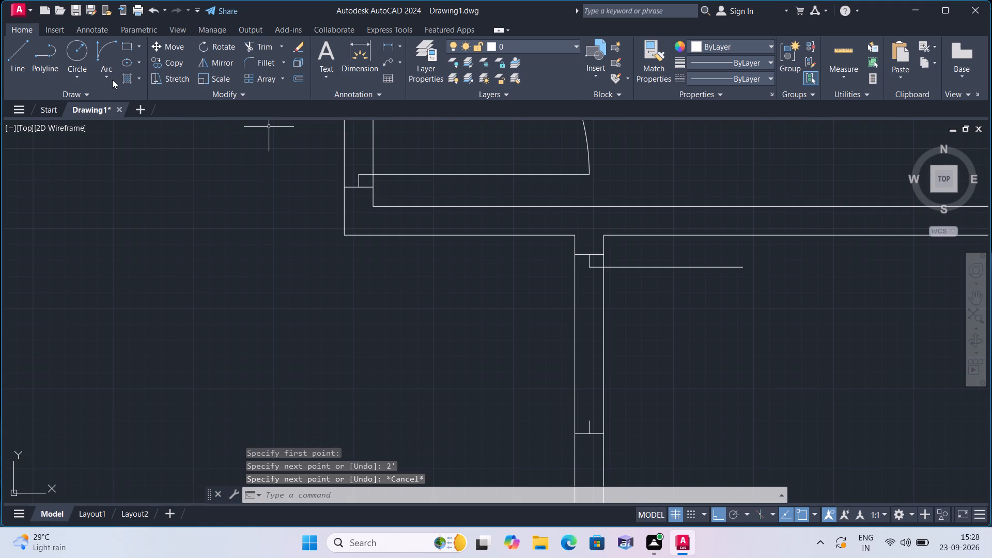
left_click(110, 78)
left_click(161, 234)
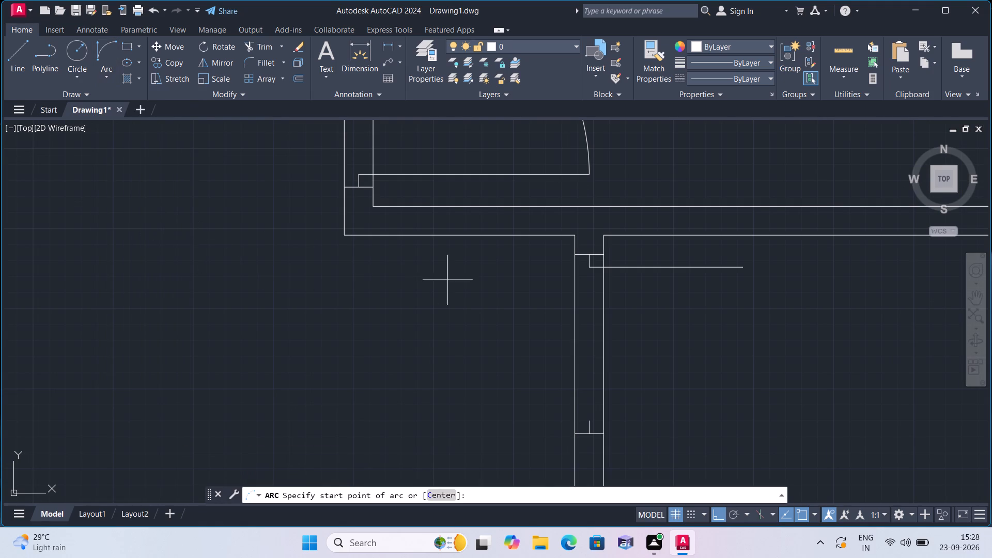
left_click(742, 269)
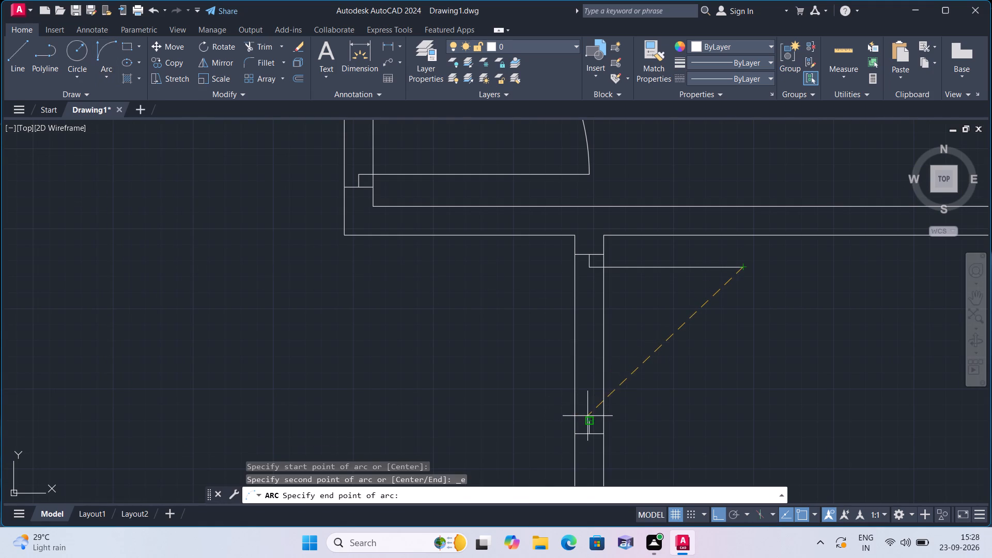
left_click(588, 421)
left_click(710, 430)
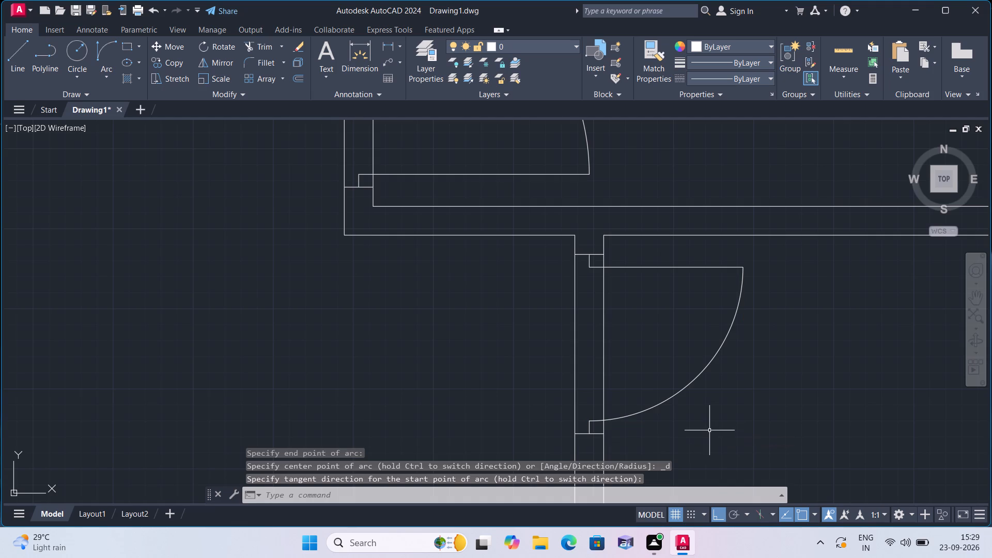
In the horizontal wall between the two lower-left rooms, draw a 3" line from the inner right corner along the upper face, continuing as a jamb line across the wall.
scroll(478, 330, "down", 3)
scroll(427, 354, "down", 2)
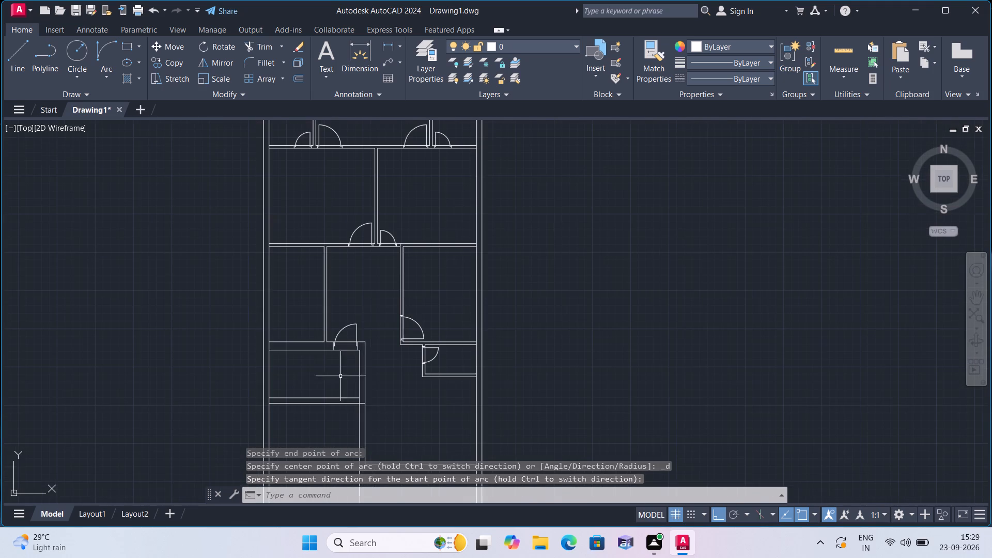
middle_click_drag(312, 384, 488, 306)
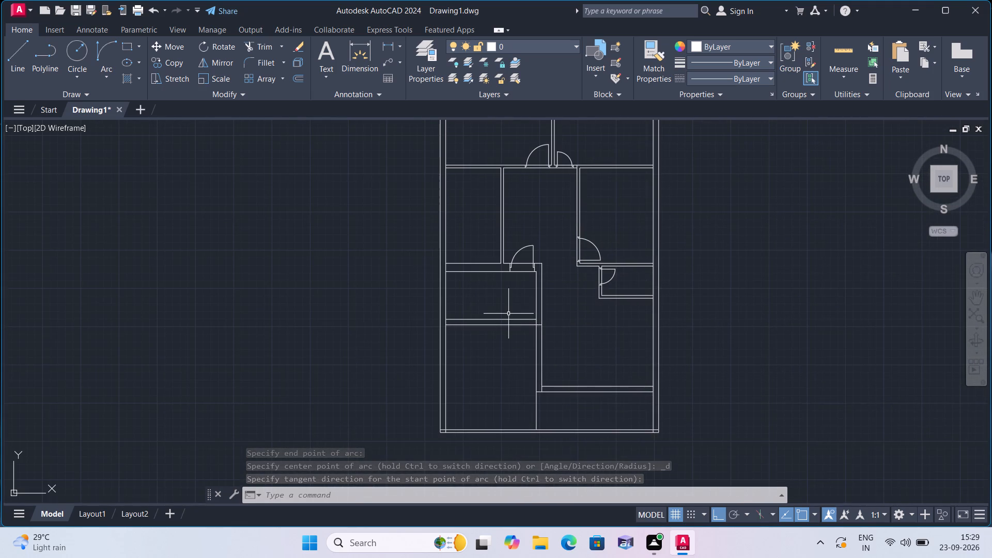
scroll(508, 314, "up", 1)
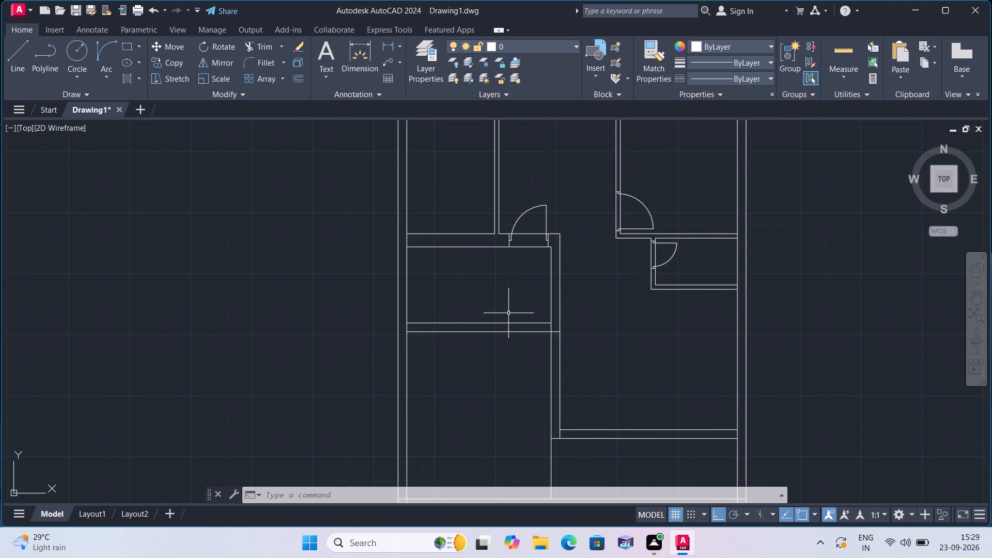
type("l")
key("space")
scroll(537, 328, "up", 3)
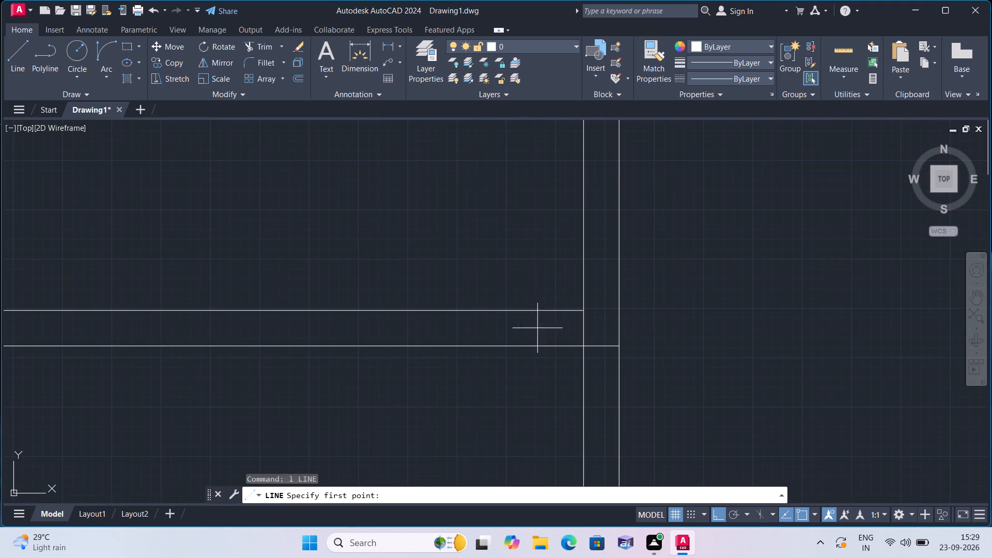
left_click(581, 311)
type("3\"")
key("space")
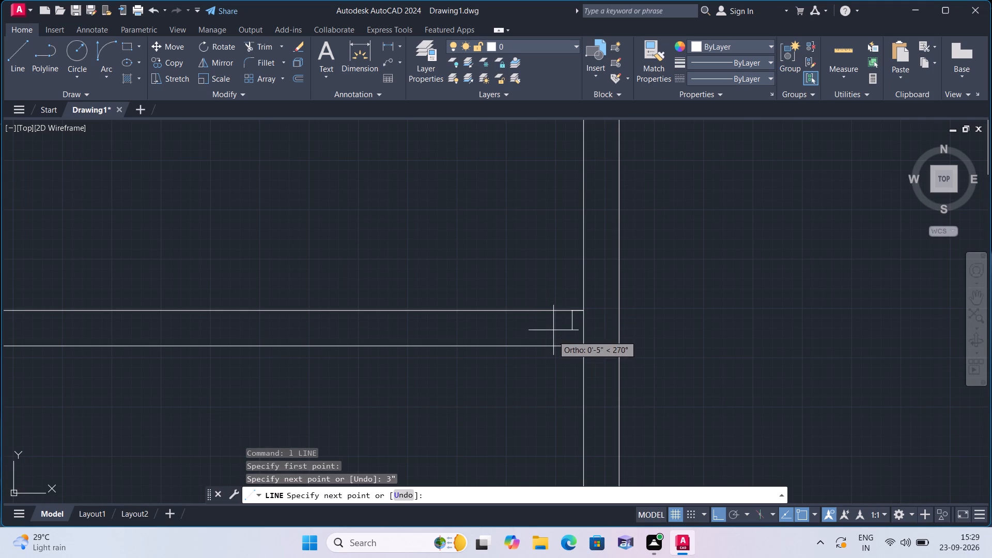
left_click(569, 349)
key("space")
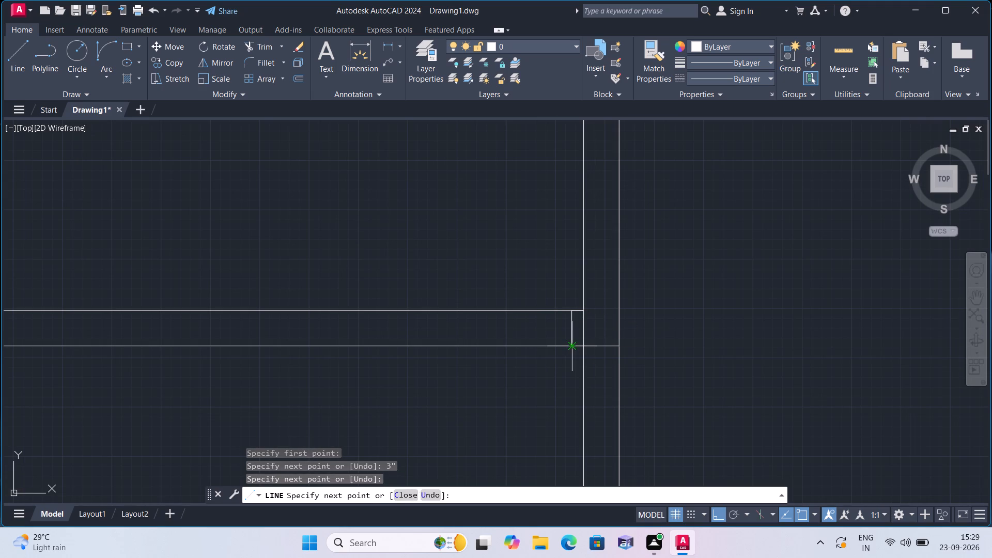
From the jamb line's midpoint, draw consecutive 2", 3' and 2" line segments leftward along the wall's centre.
key("space")
left_click(571, 329)
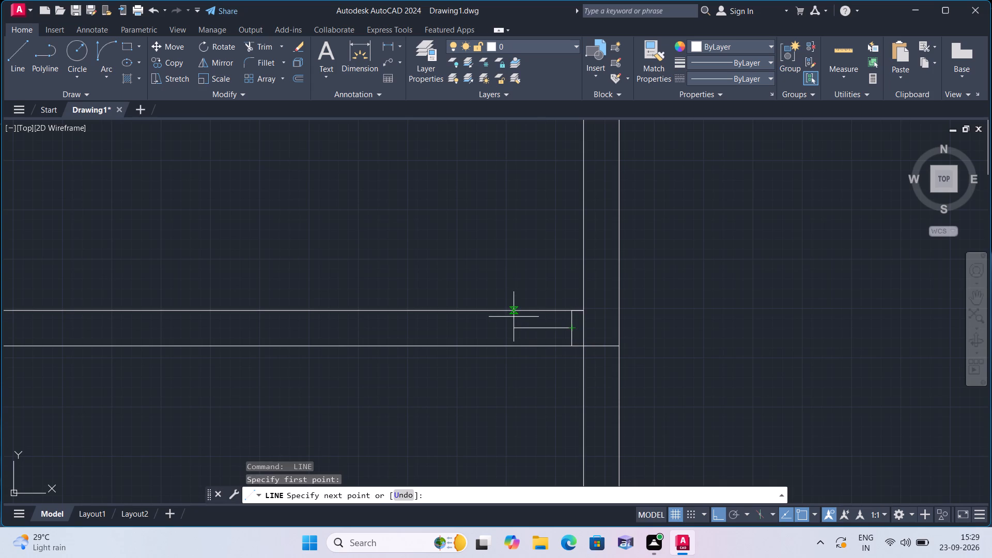
type("2\"")
key("space")
type("3'")
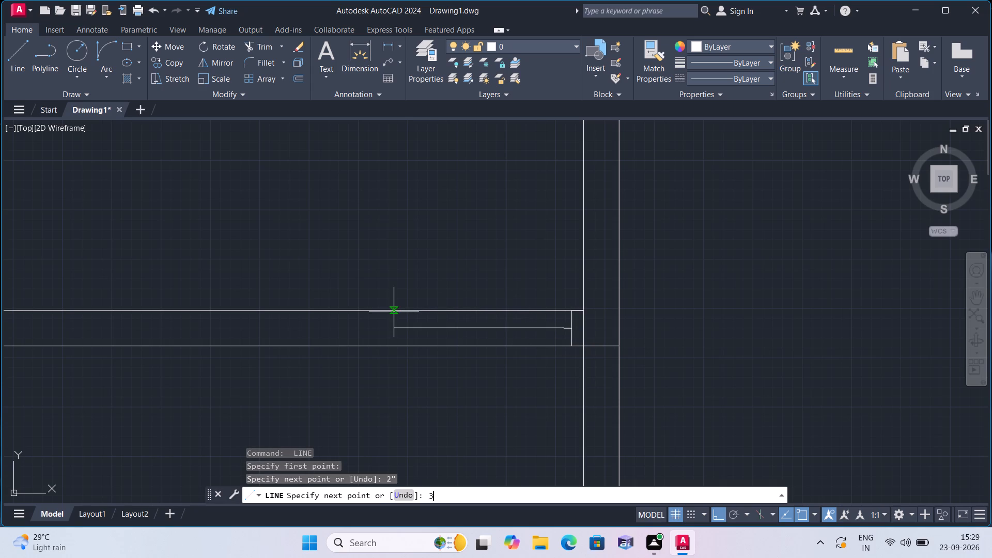
key("space")
type("2\"")
key("space")
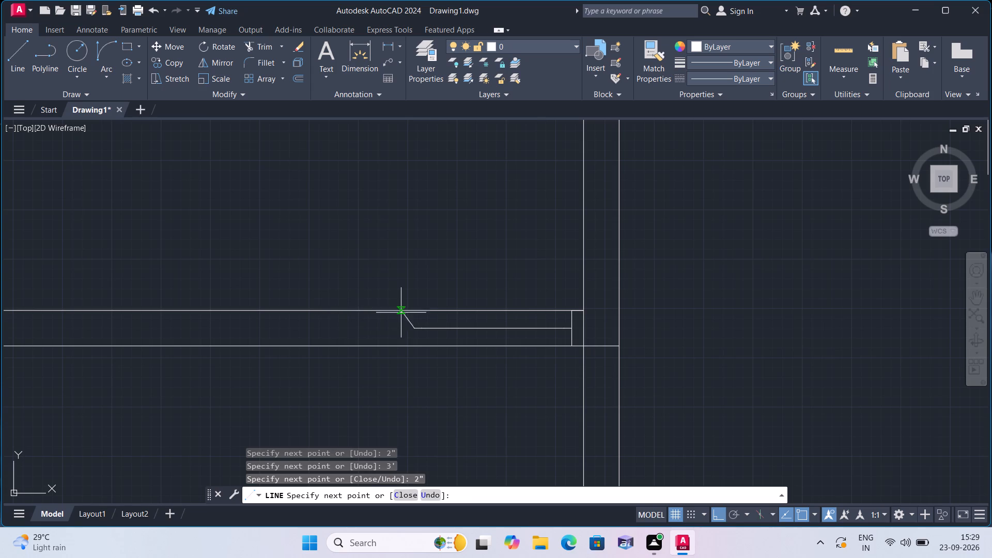
Draw the opposite jamb across the wall, from the centre segments' left end to the upper face and to the lower face.
scroll(401, 316, "up", 2)
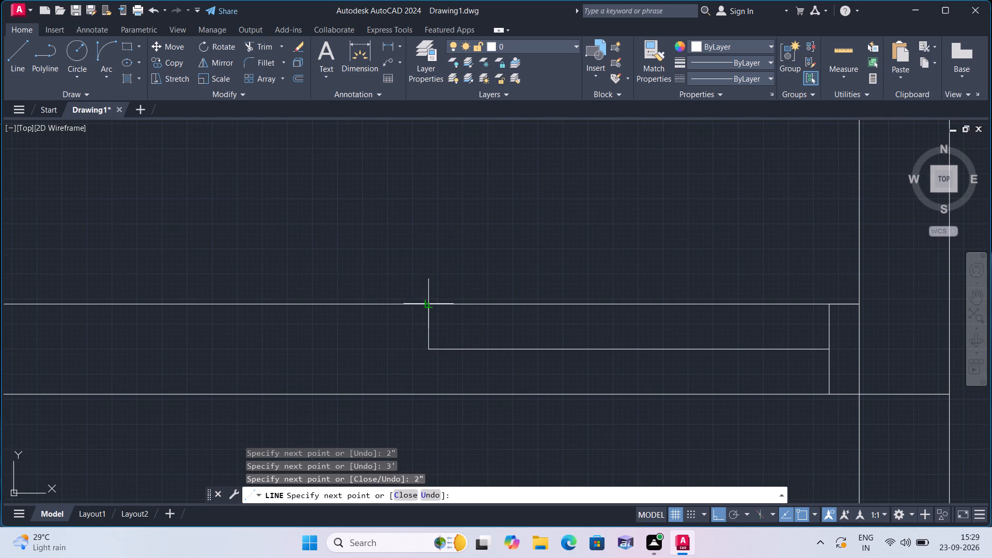
left_click(429, 305)
key("space")
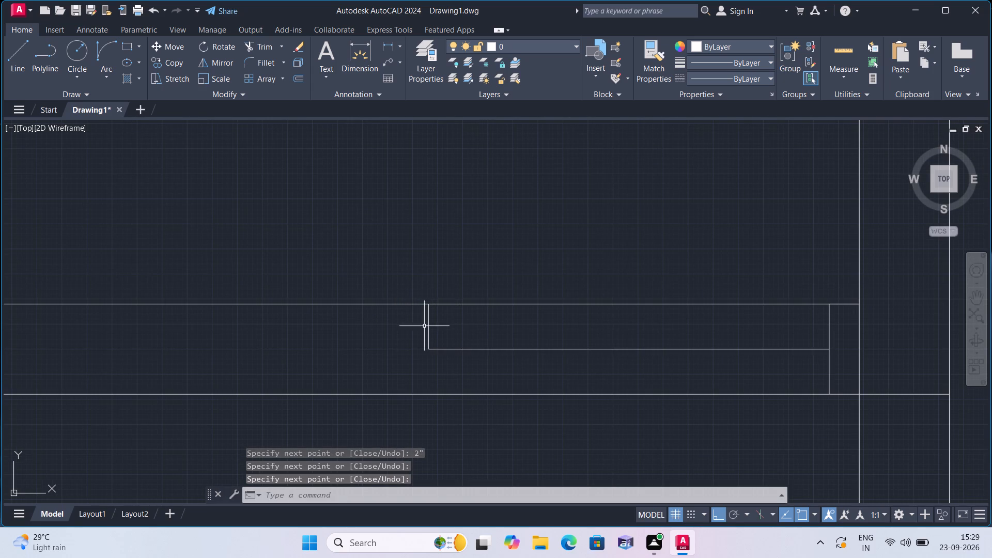
key("space")
left_click(429, 351)
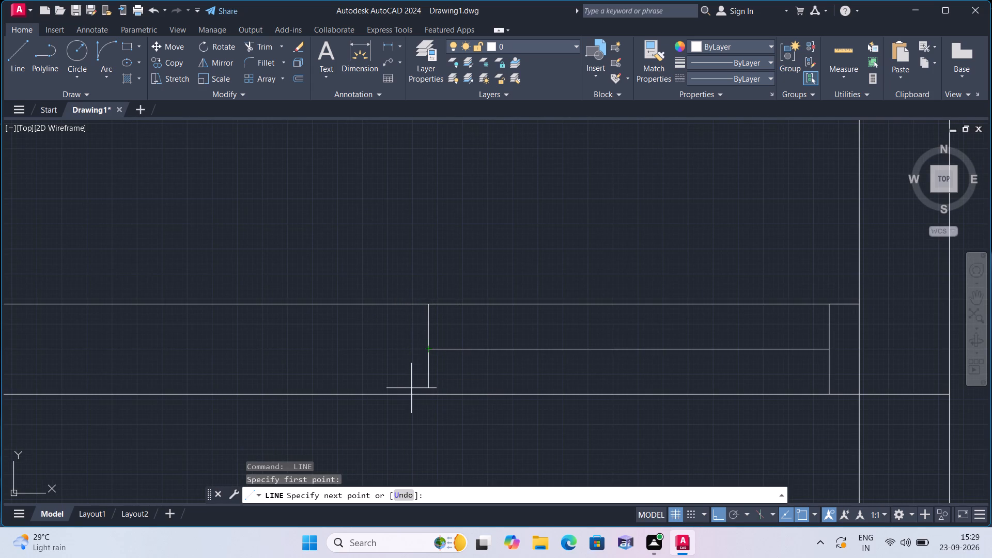
left_click(424, 396)
key("space")
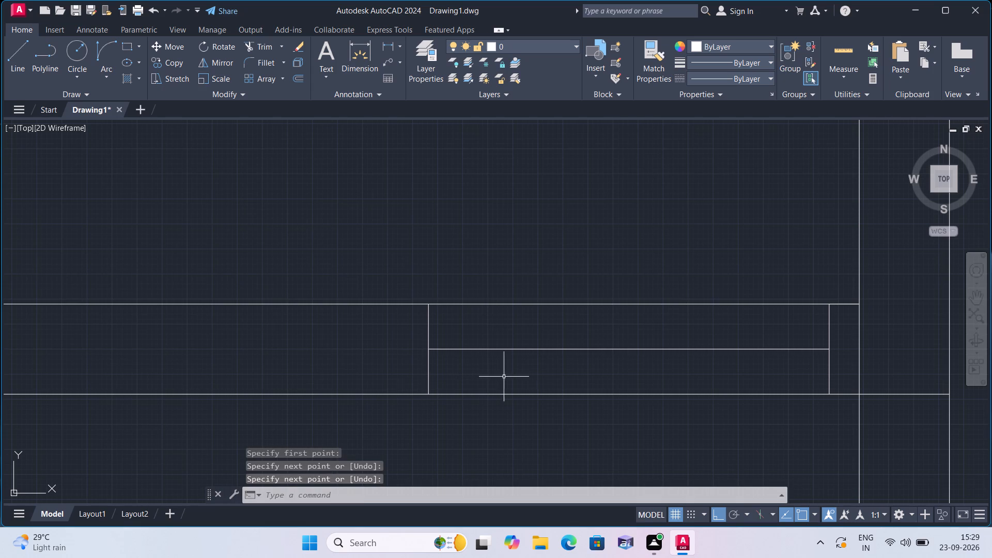
Erase the 3' centre segment between the two 2" jamb stubs.
left_click(593, 368)
left_click(569, 323)
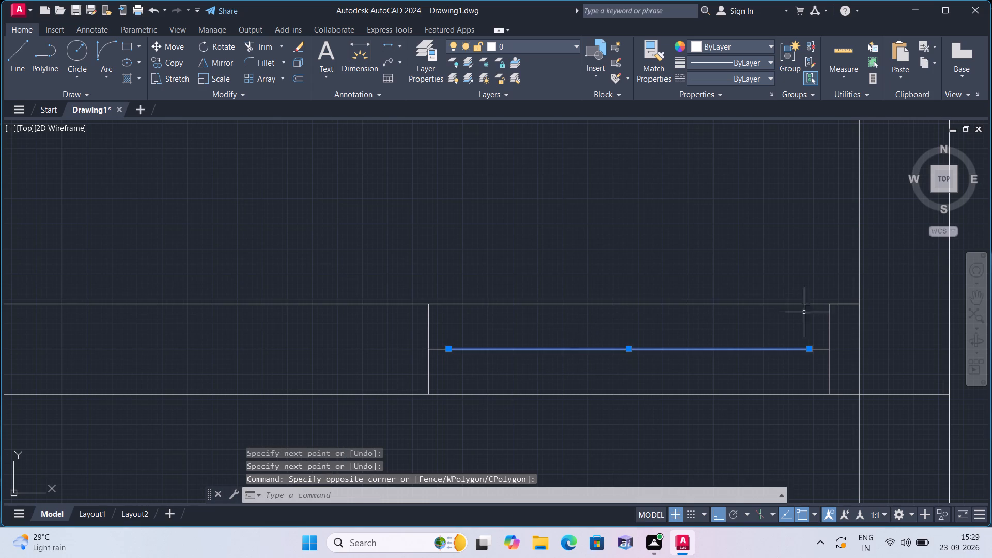
left_click(838, 397)
left_click(839, 395)
left_click(839, 395)
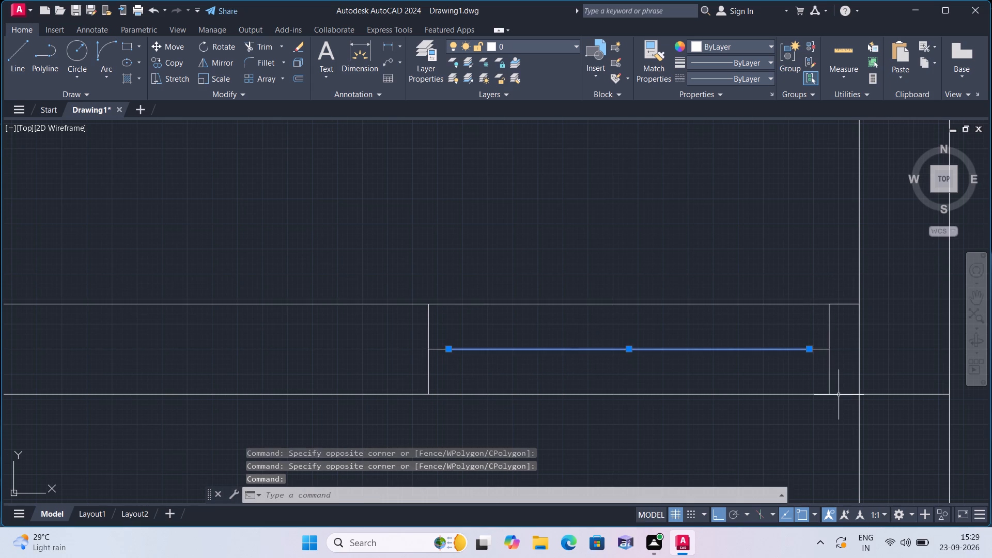
key("Delete")
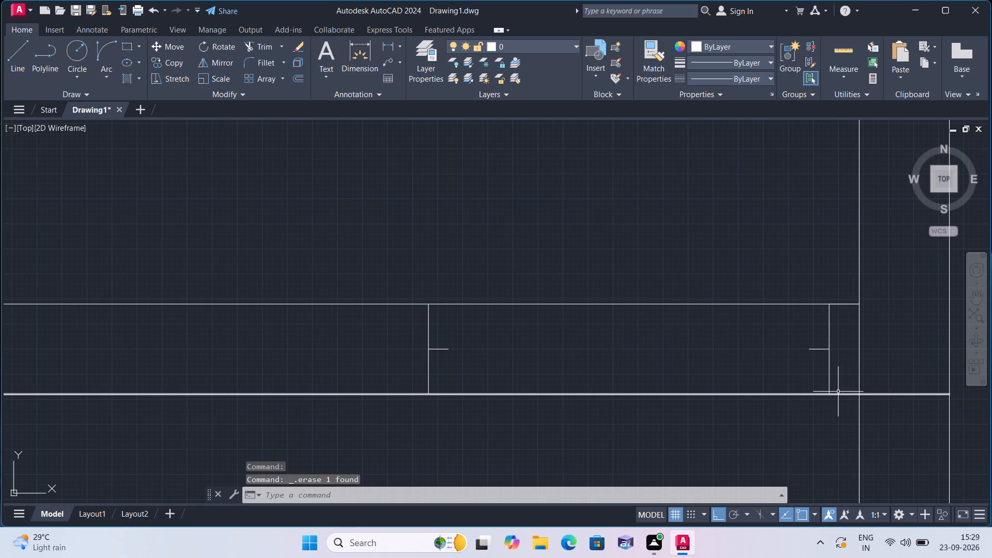
Erase the 3" helper line between the right jamb and the room's inner corner.
left_click(844, 302)
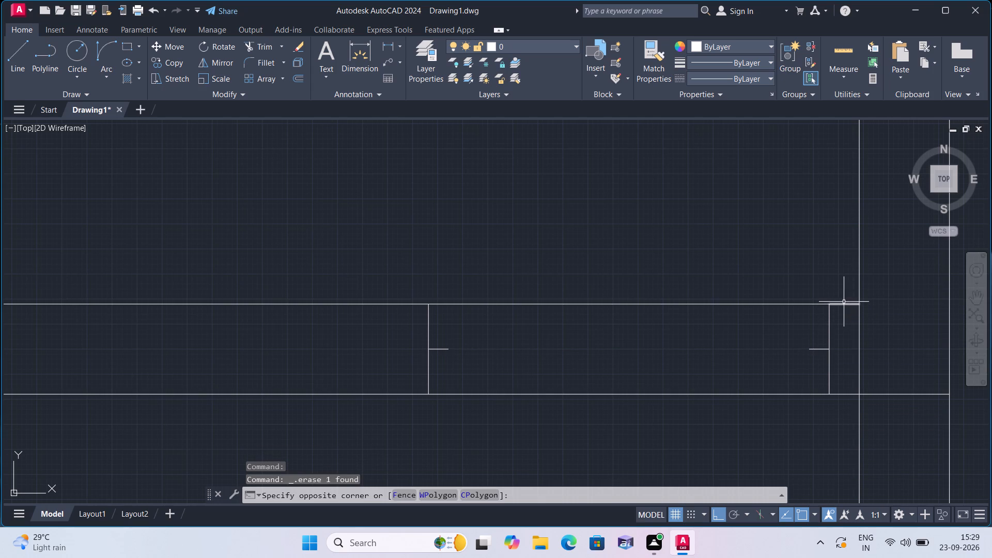
left_click(844, 302, "ctrl")
triple_click(843, 304, "ctrl")
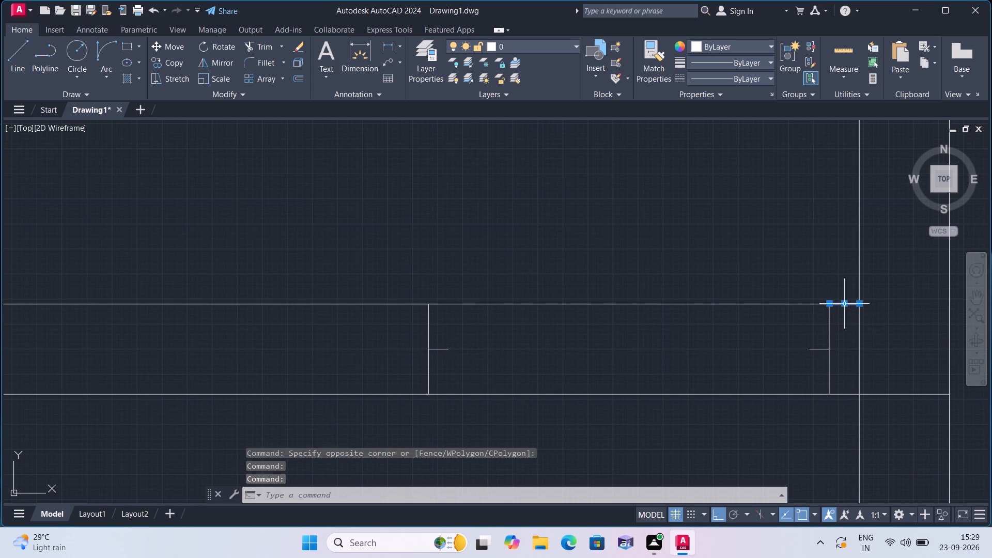
key("Delete")
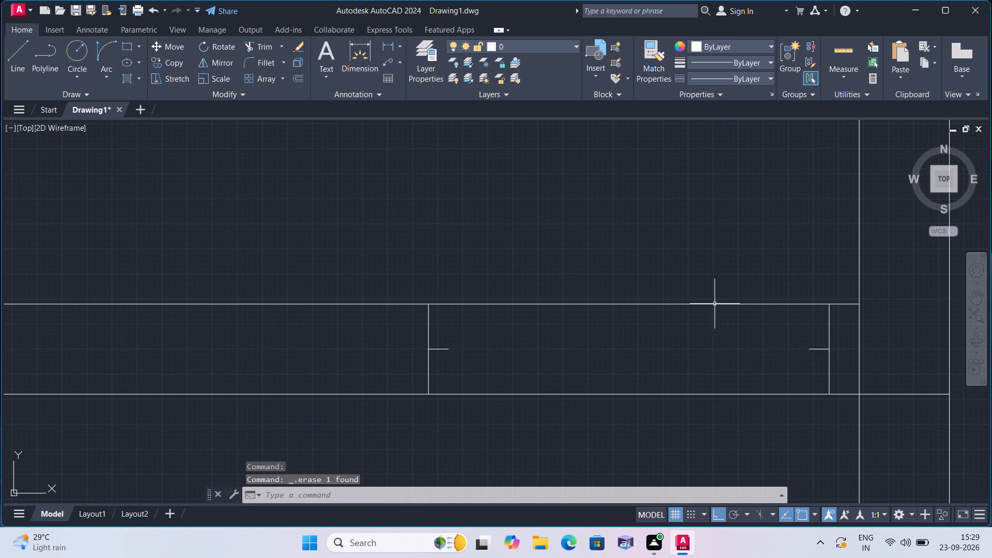
Draw a 3' door leaf line vertically up into the upper room from the right jamb stub's free end.
type("l")
key("space")
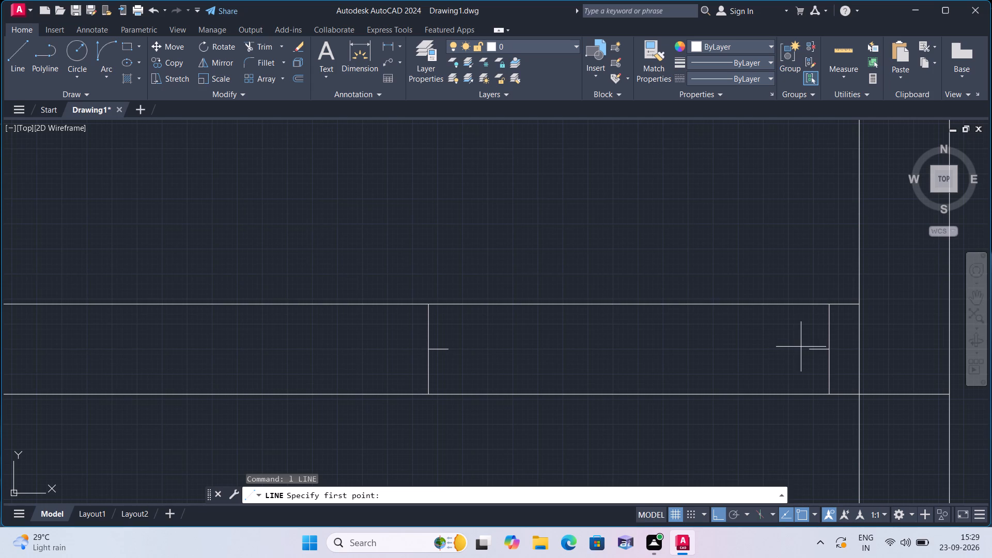
left_click(807, 349)
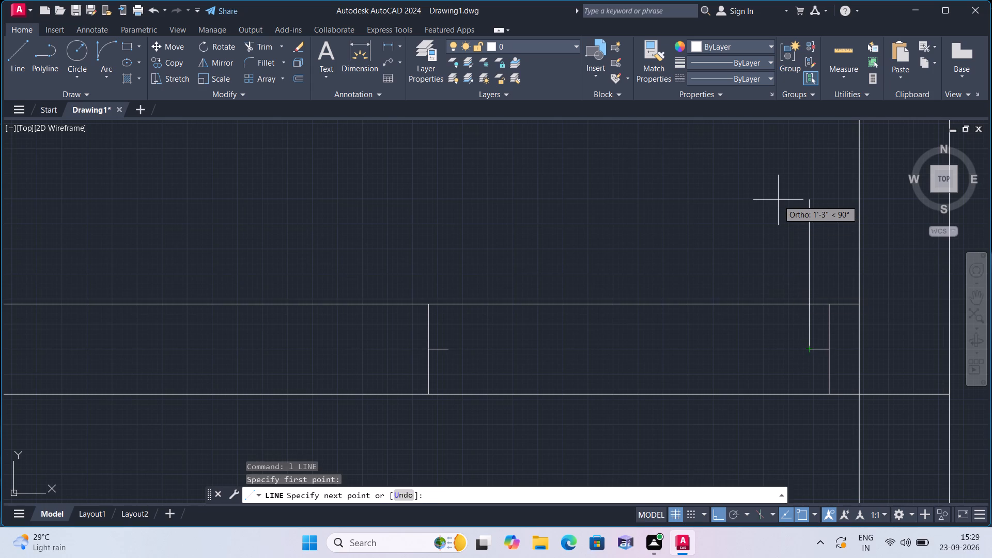
type("3'")
key("space")
key("Escape")
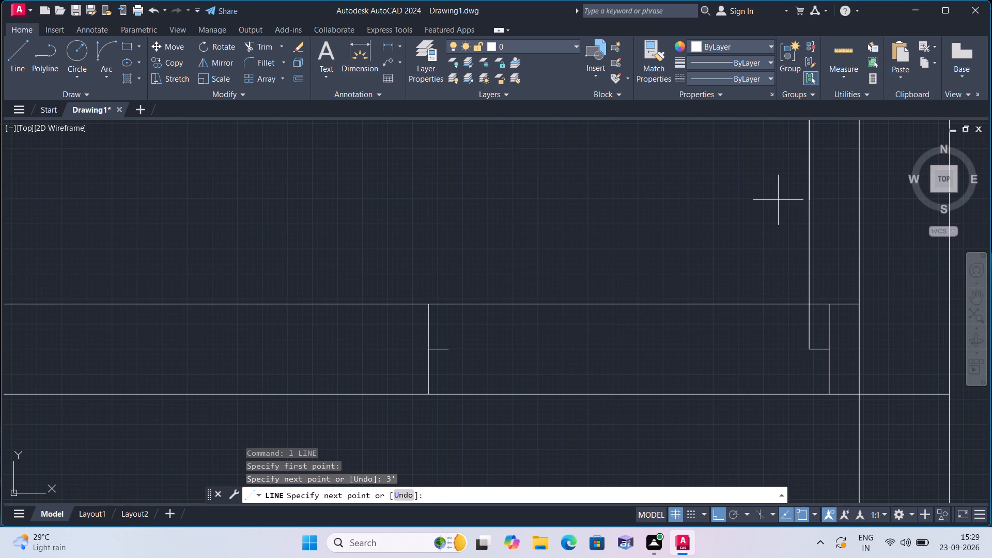
Draw the door's swing arc by start, end and direction, from the 3' leaf's upper end to the opposite jamb stub, starting tangent horizontally leftward.
scroll(646, 185, "down", 2)
left_click(111, 80)
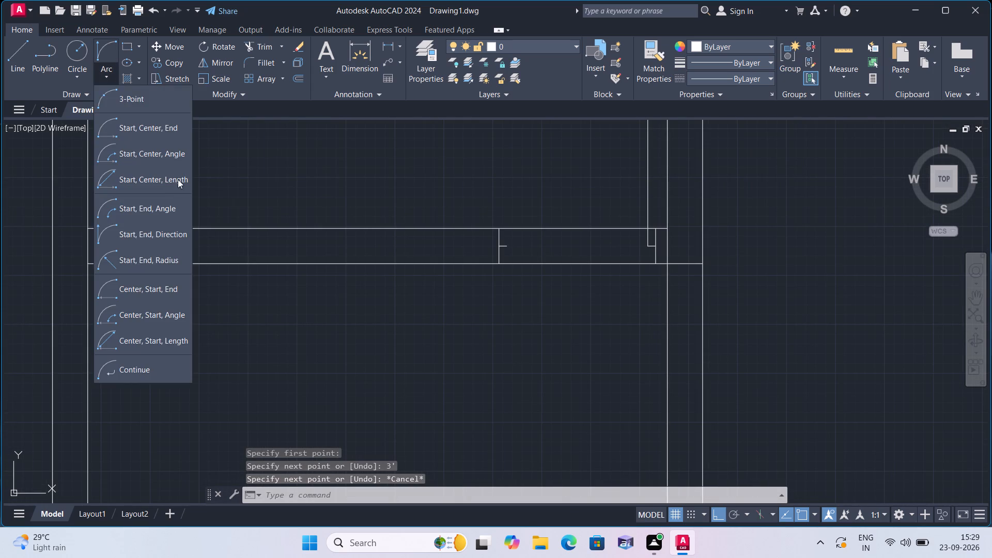
left_click(165, 228)
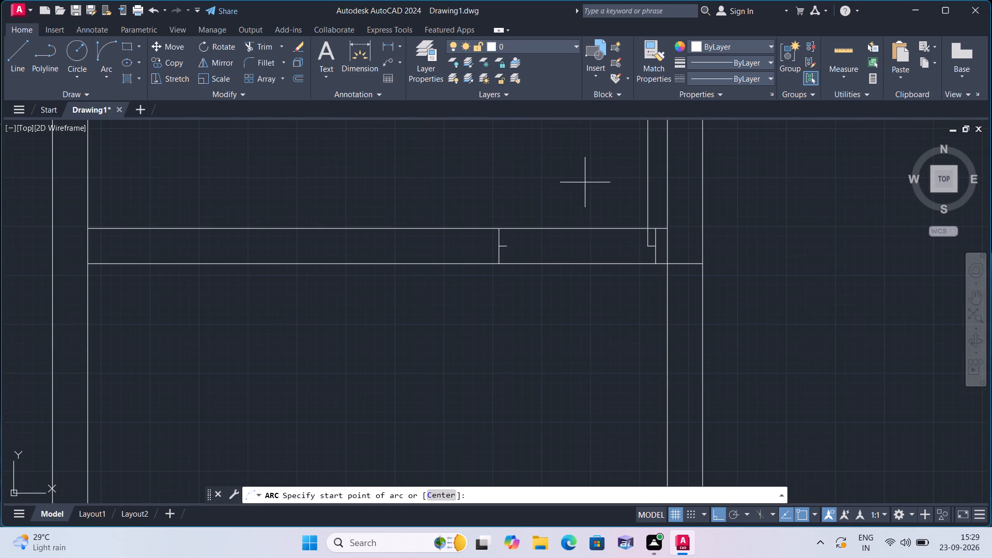
middle_click_drag(585, 182, 617, 257)
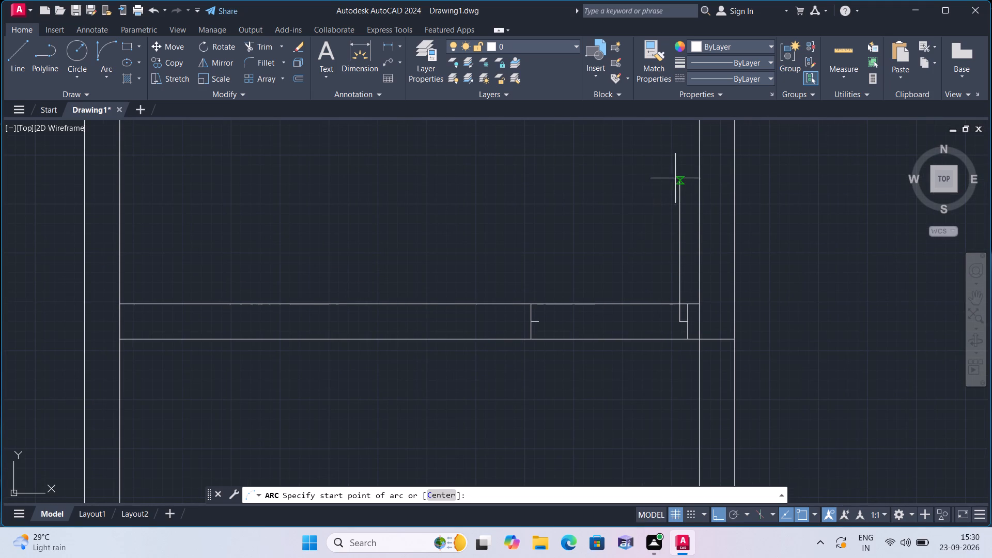
left_click(680, 179)
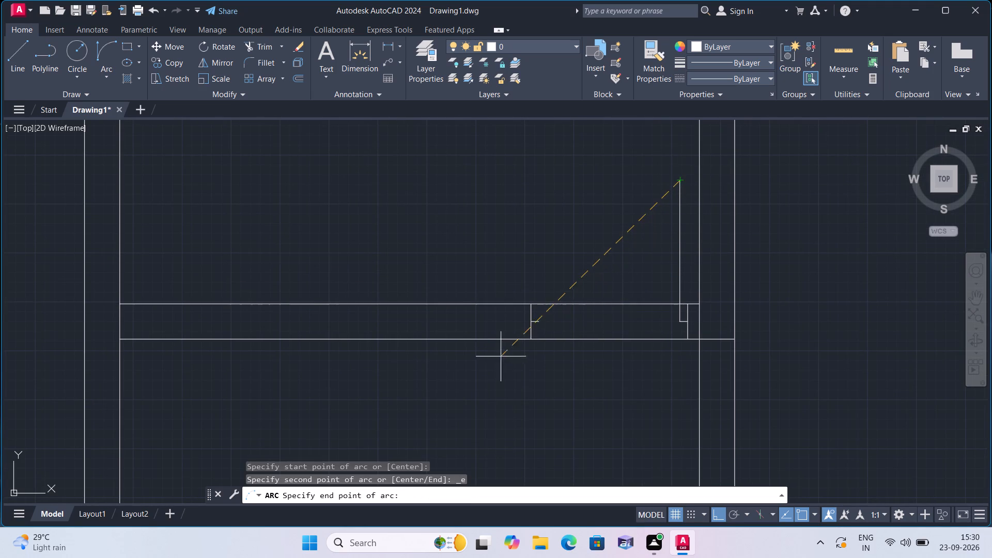
scroll(521, 333, "up", 3)
left_click(564, 305)
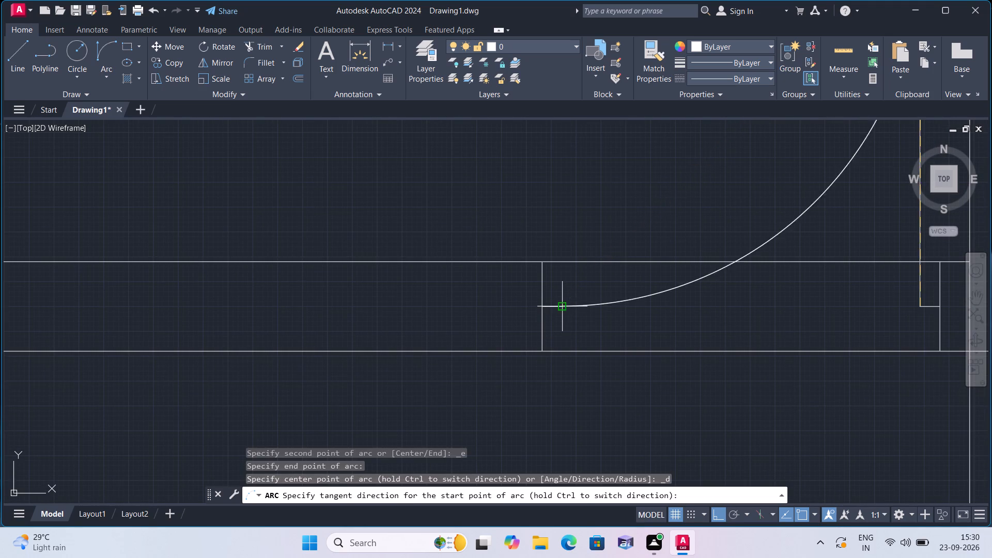
left_click(554, 223)
Review the whole floor plan room by room, checking the doors already drawn and the walls that still lack one.
scroll(362, 249, "down", 3)
scroll(327, 282, "down", 1)
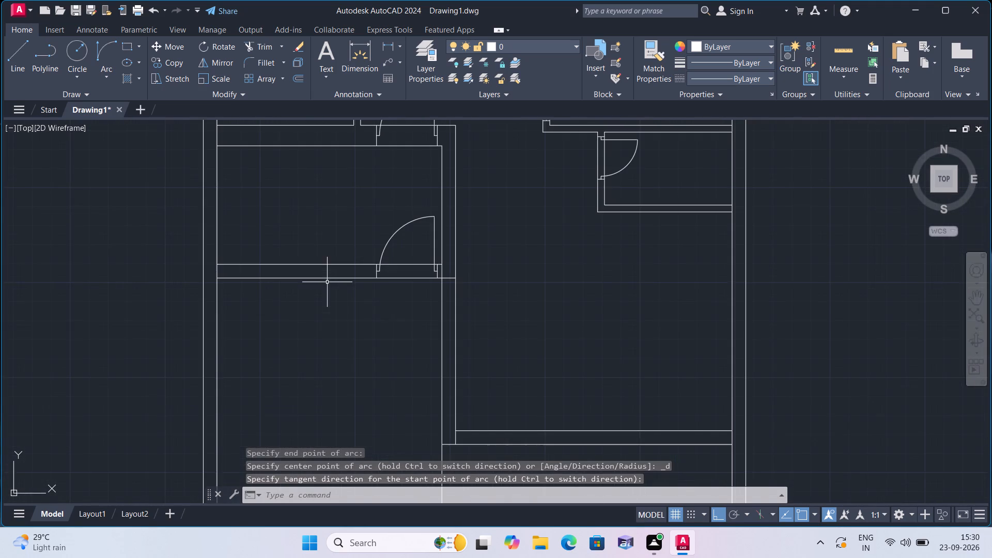
middle_click_drag(327, 282, 579, 450)
scroll(571, 425, "down", 2)
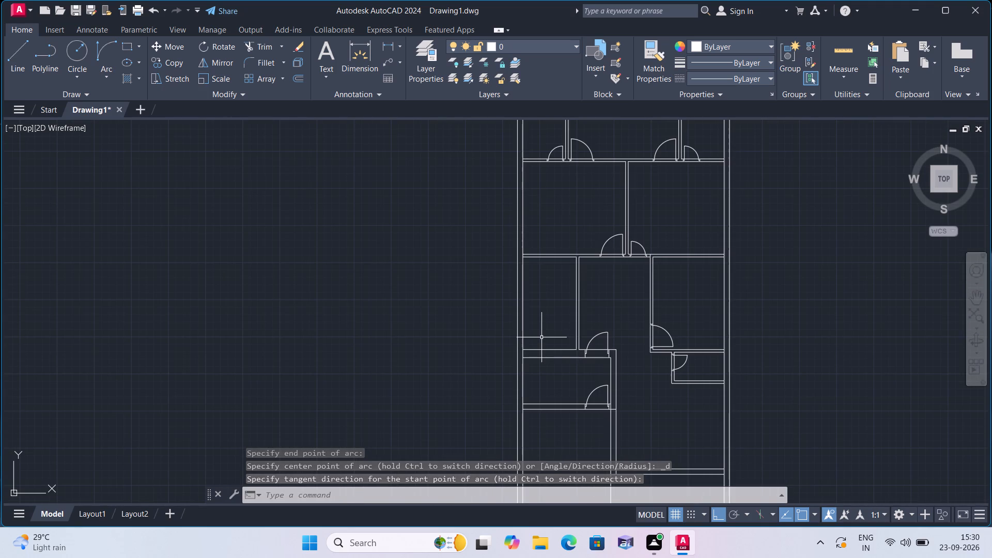
middle_click(541, 337)
scroll(541, 337, "down", 1)
scroll(451, 349, "down", 1)
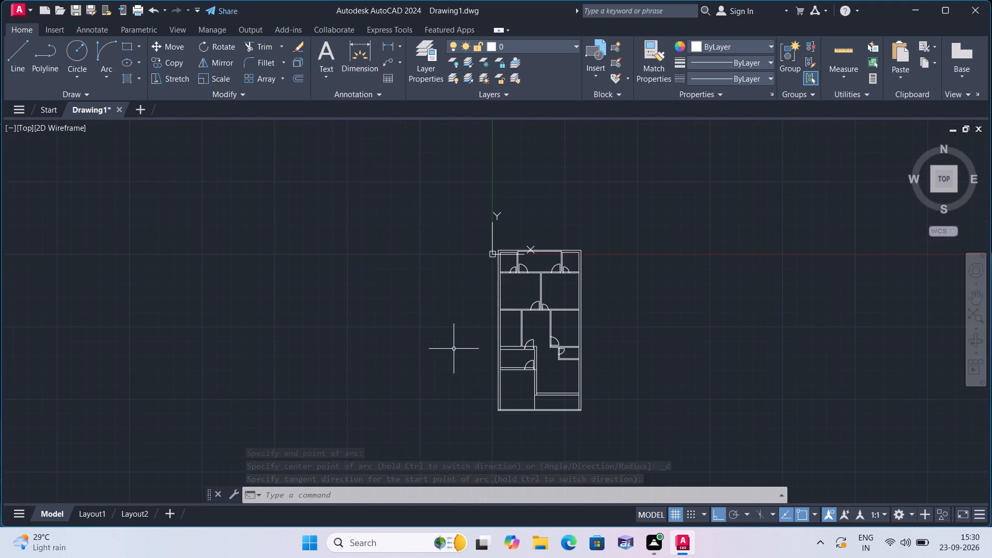
middle_click_drag(391, 377, 394, 326)
scroll(392, 340, "down", 1)
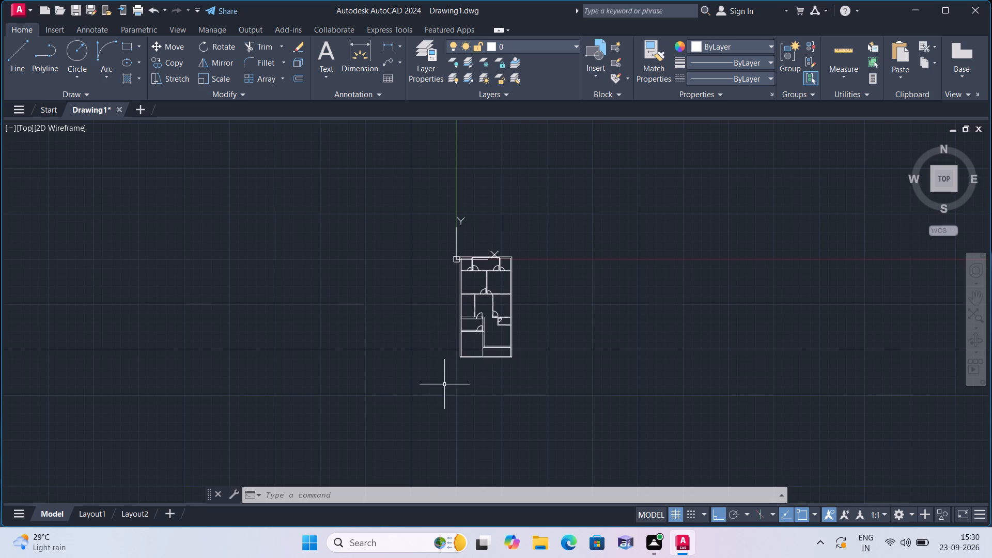
scroll(467, 308, "up", 3)
middle_click_drag(459, 293, 464, 430)
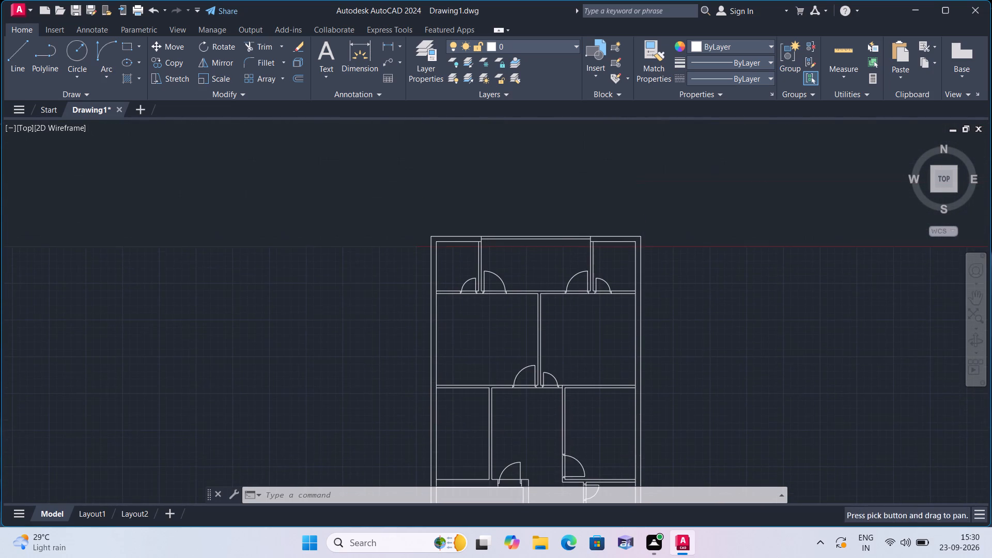
scroll(522, 335, "up", 2)
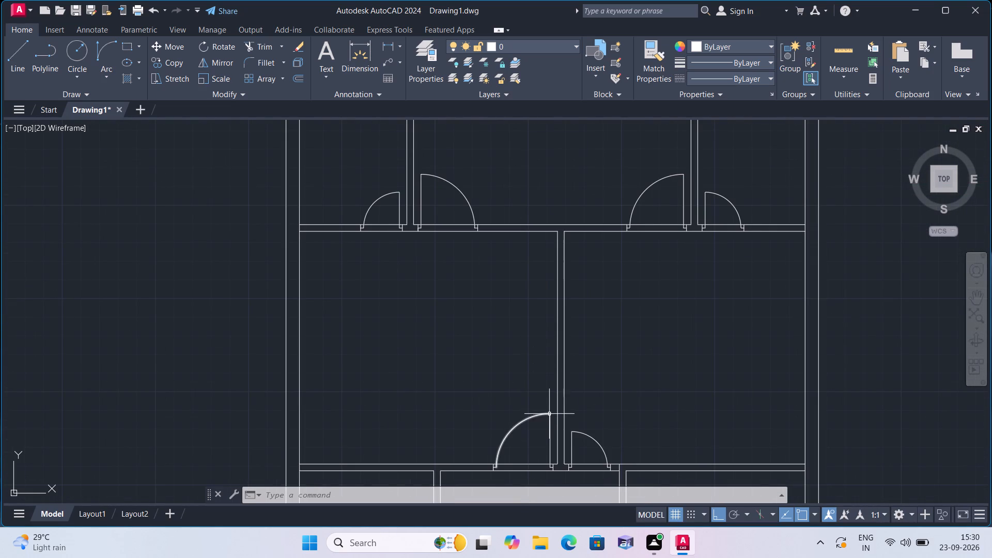
middle_click_drag(552, 466, 594, 324)
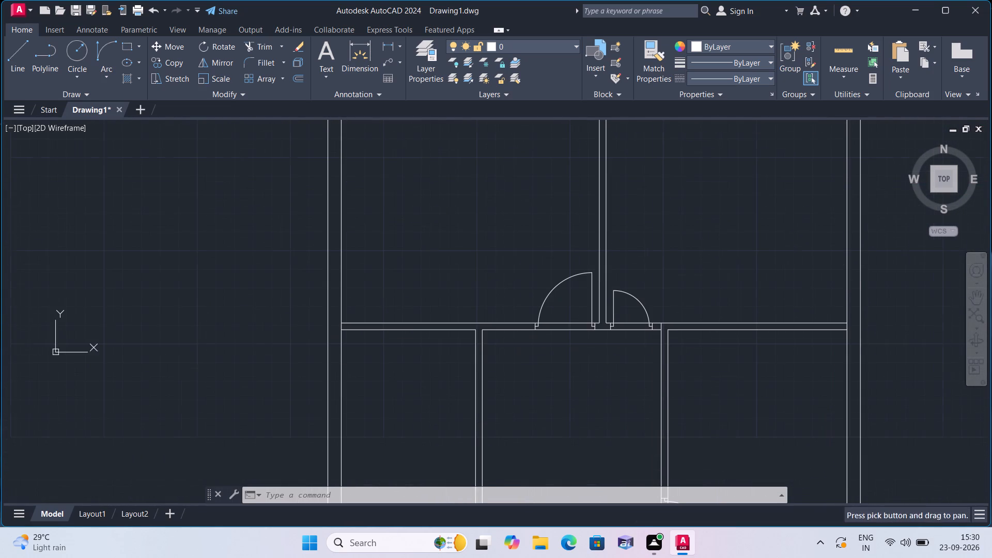
middle_click_drag(604, 450, 614, 289)
scroll(614, 289, "down", 1)
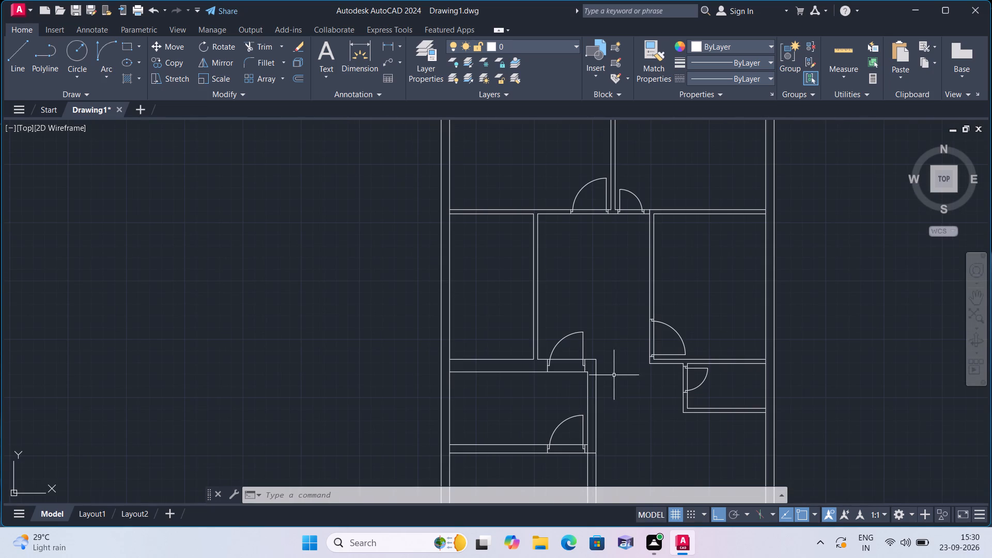
middle_click_drag(616, 435, 626, 366)
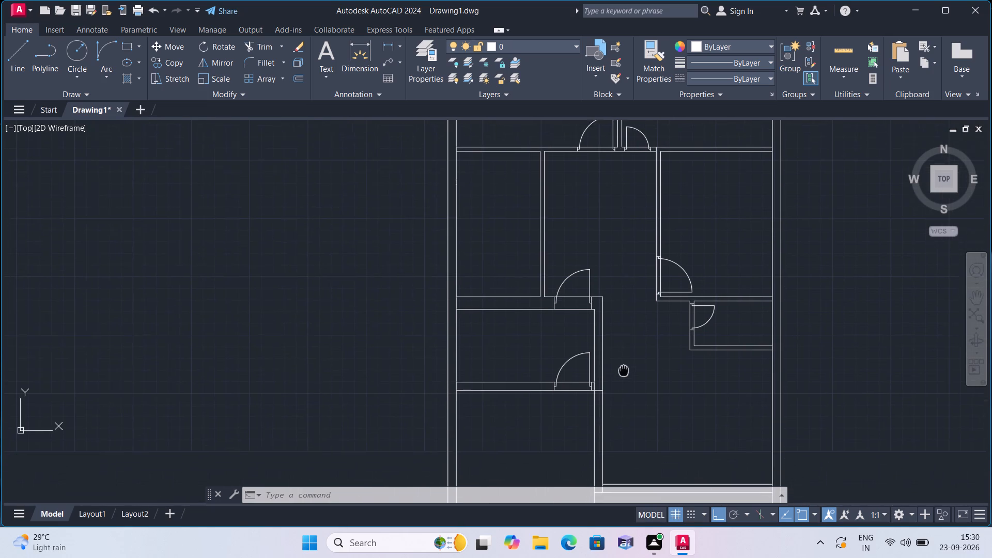
middle_click_drag(626, 366, 626, 363)
middle_click(629, 355)
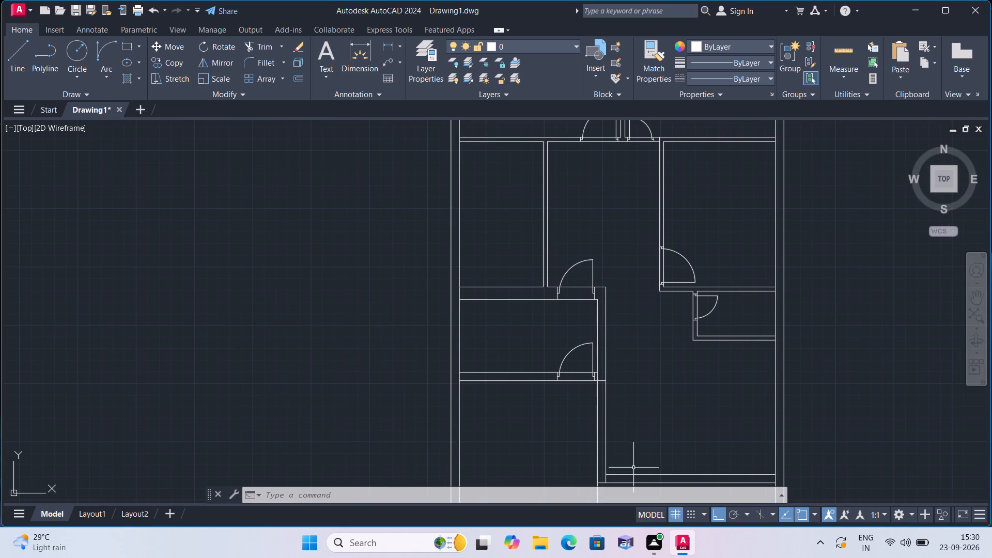
middle_click_drag(633, 468, 665, 336)
From the large lower room's lower-left inner corner, draw a 3" helper line up the wall face and a jamb line across to the opposite face.
scroll(663, 343, "up", 2)
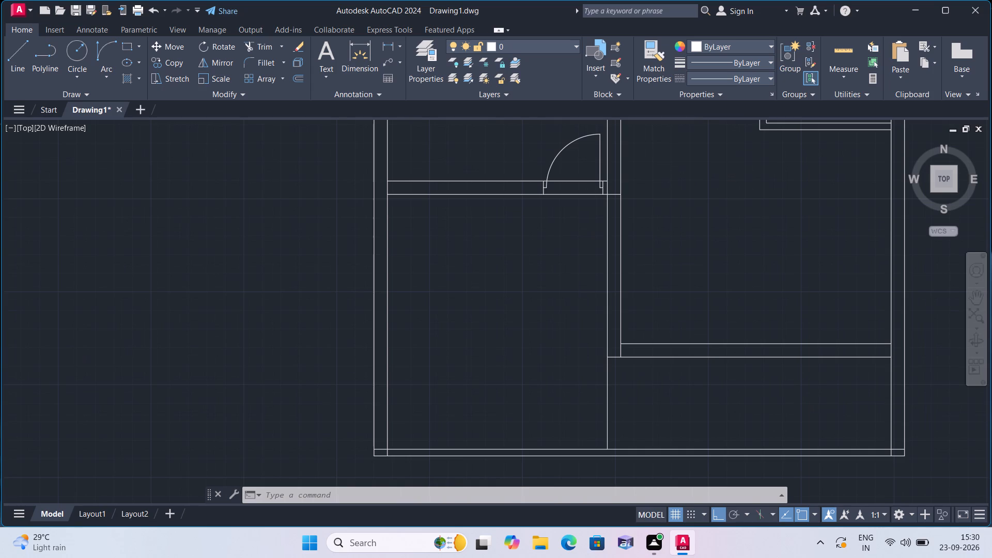
scroll(663, 343, "up", 1)
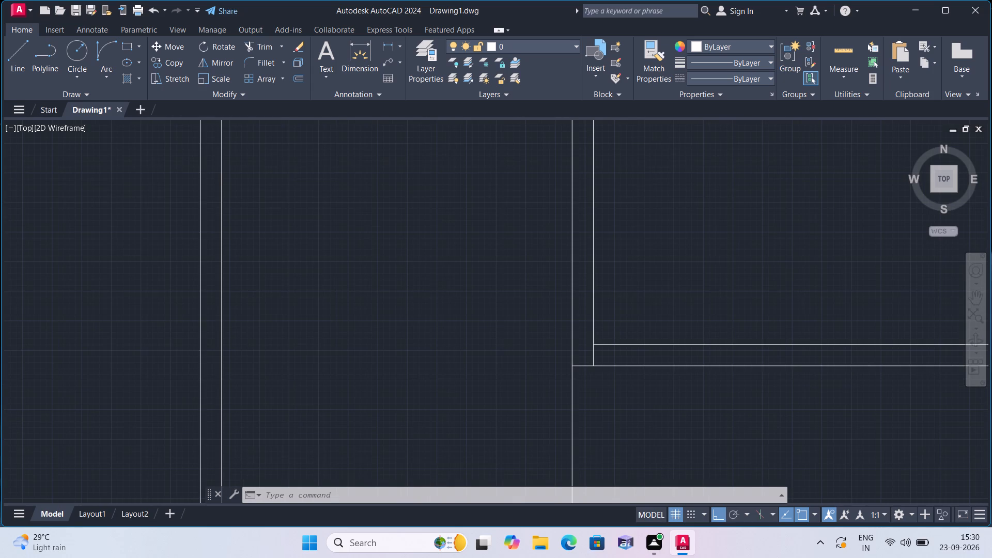
scroll(663, 343, "up", 1)
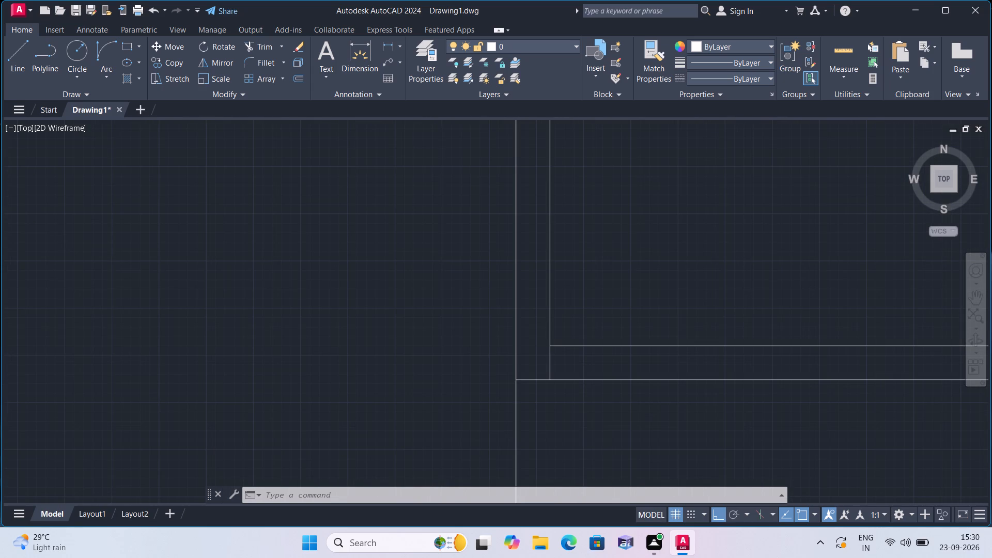
middle_click_drag(442, 358, 457, 422)
key("l")
key("space")
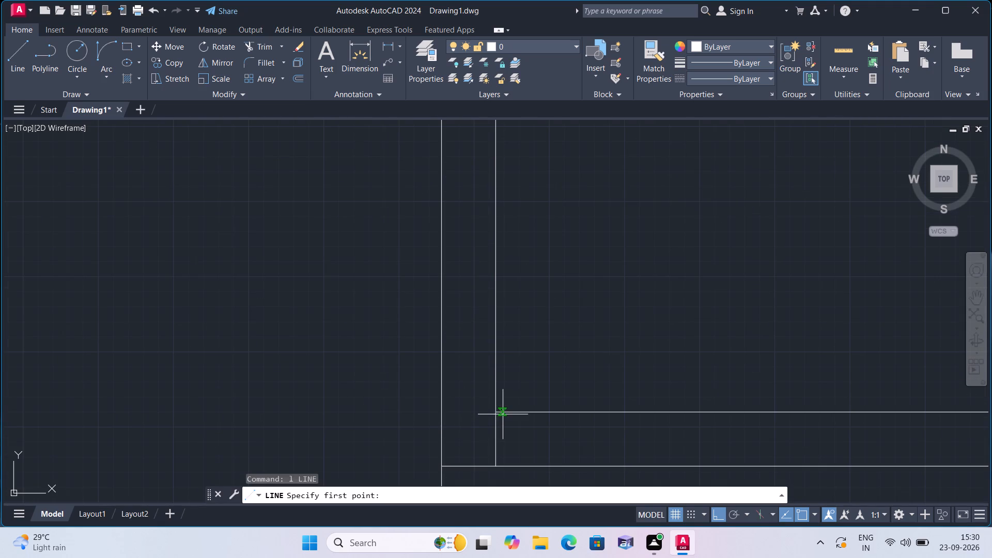
left_click(499, 412)
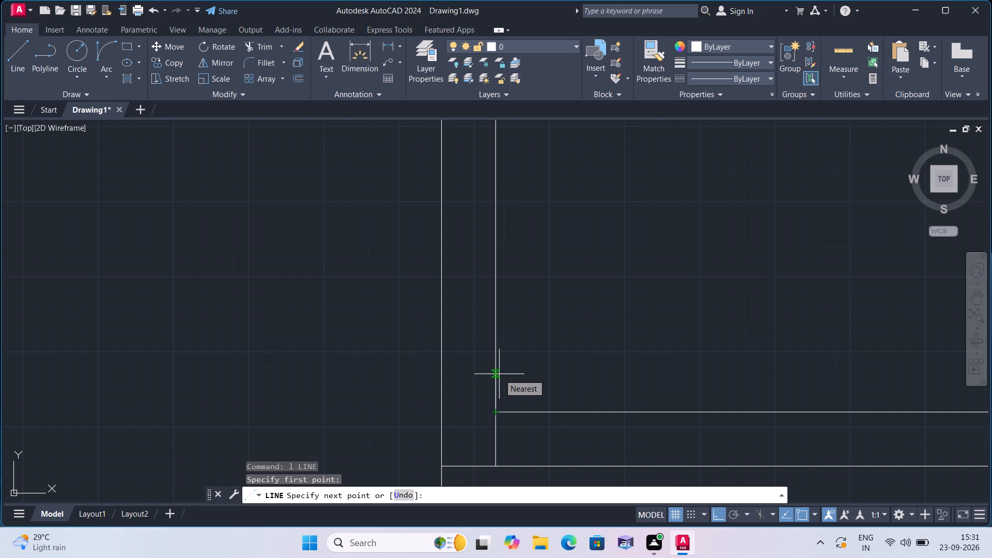
type("3'")
key("BackSpace")
key("shift+quotedbl")
key("space")
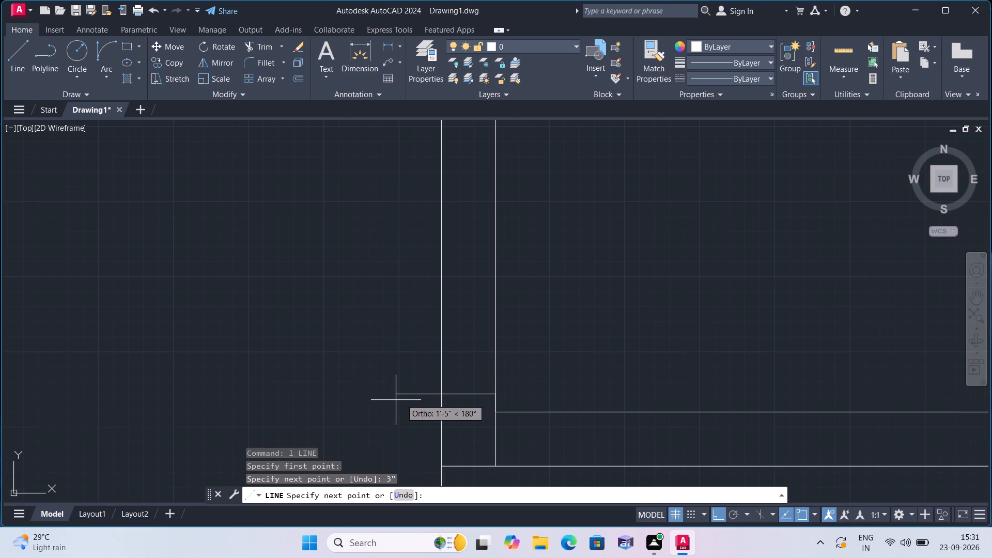
left_click(441, 395)
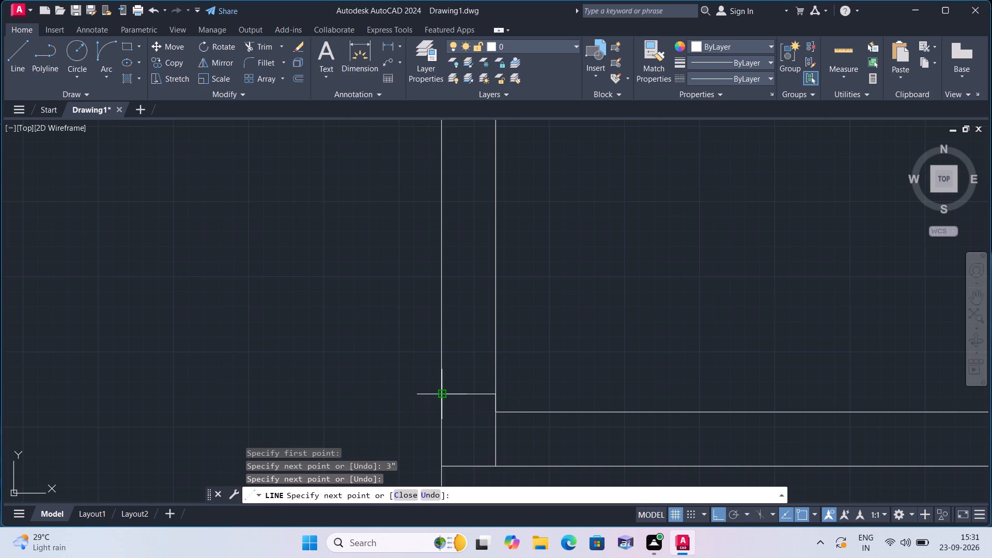
key("space")
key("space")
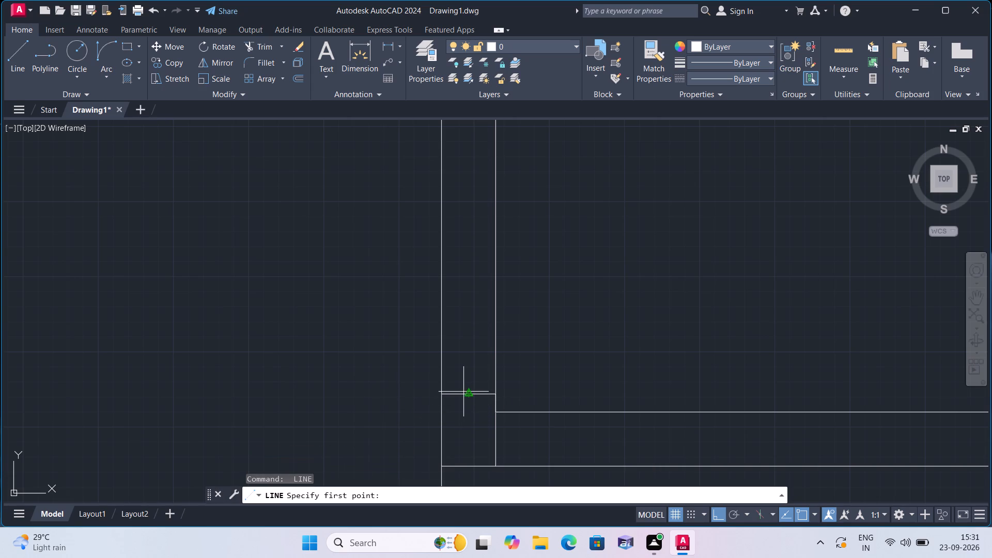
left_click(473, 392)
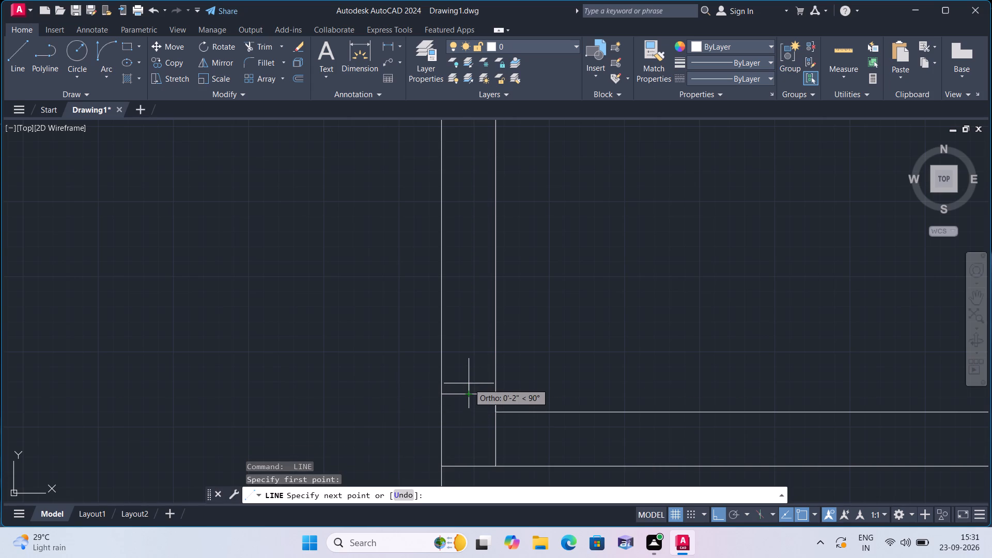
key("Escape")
Draw centre segments of 2", 3' and 2" vertically up inside the wall from the jamb line's midpoint.
key("space")
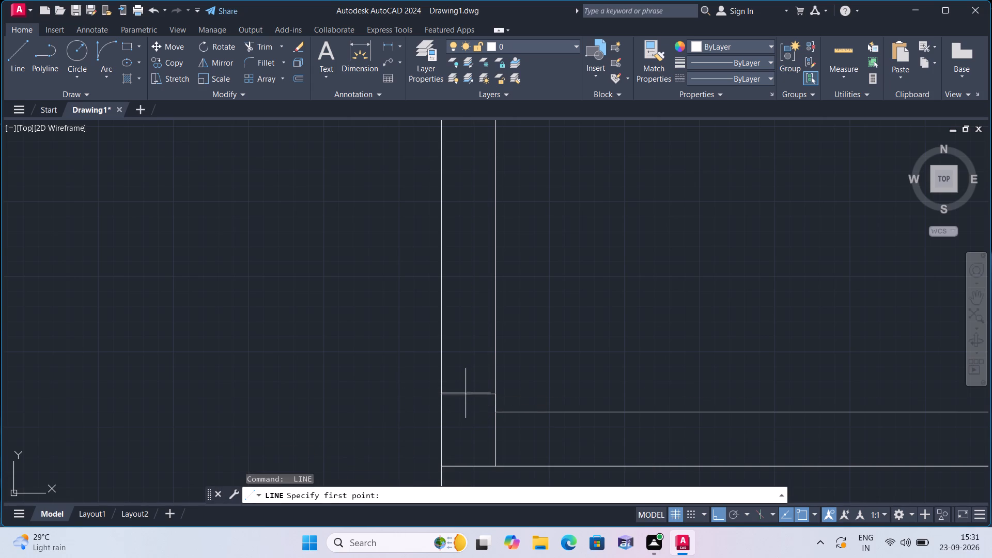
left_click(466, 397)
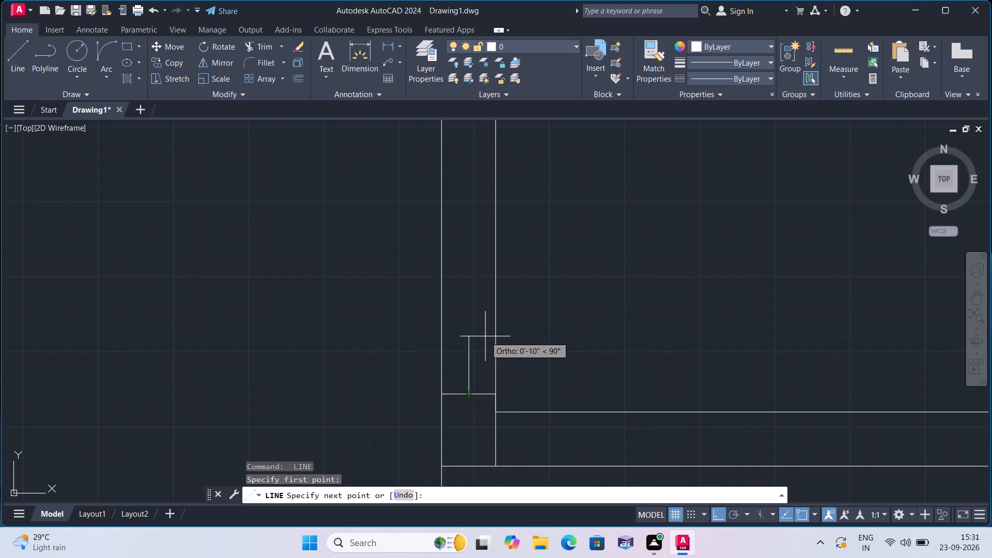
key("2")
type("\"")
key("space")
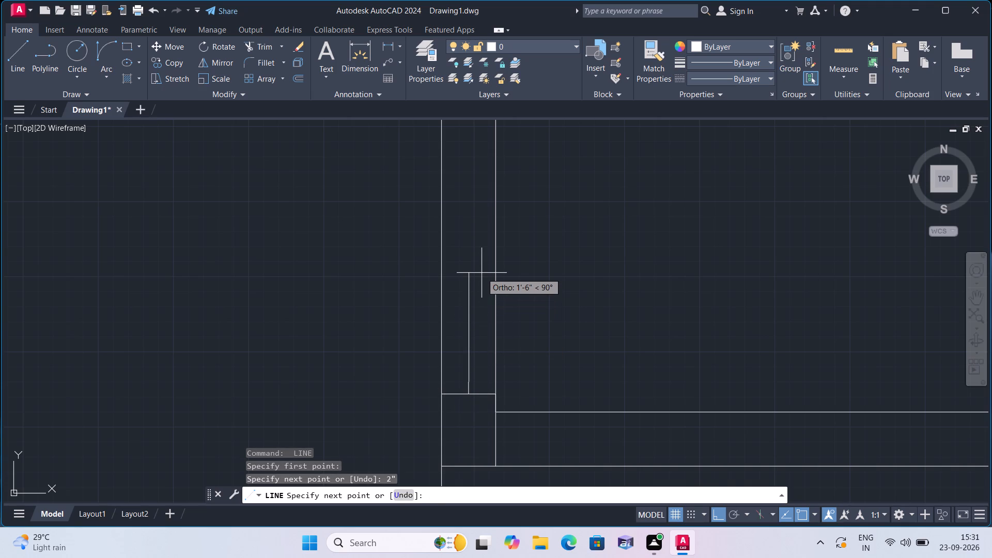
type("3'")
key("space")
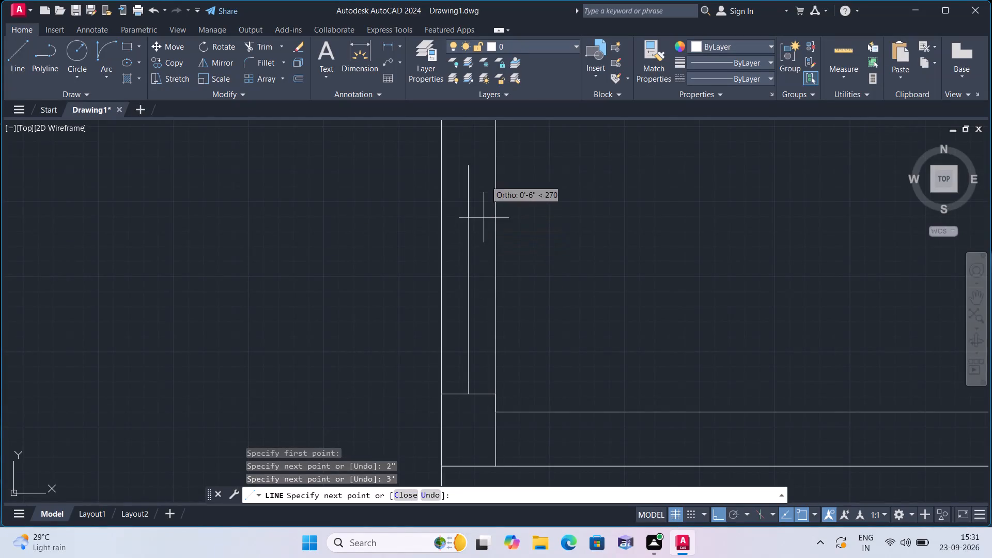
key("2")
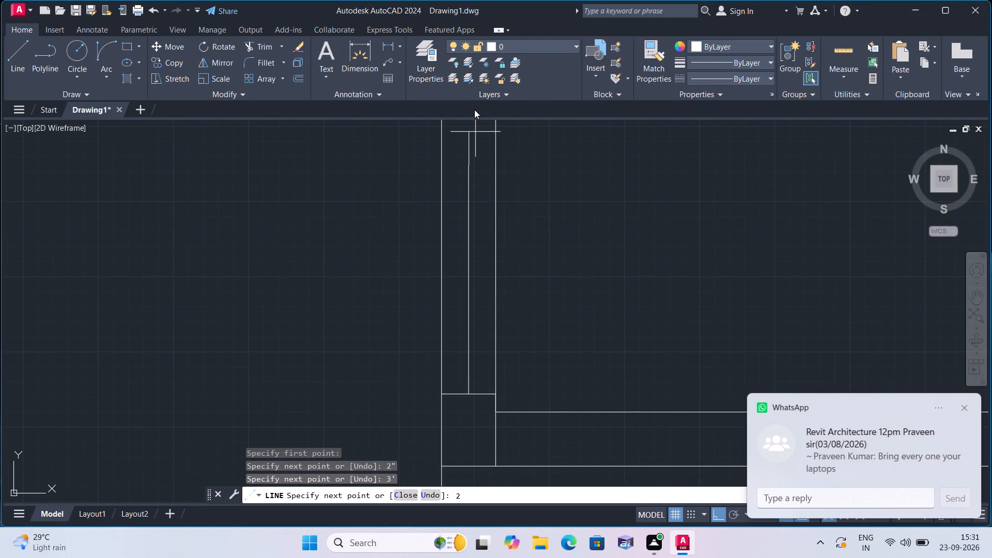
key("shift+quotedbl")
key("space")
middle_click_drag(477, 116, 481, 126)
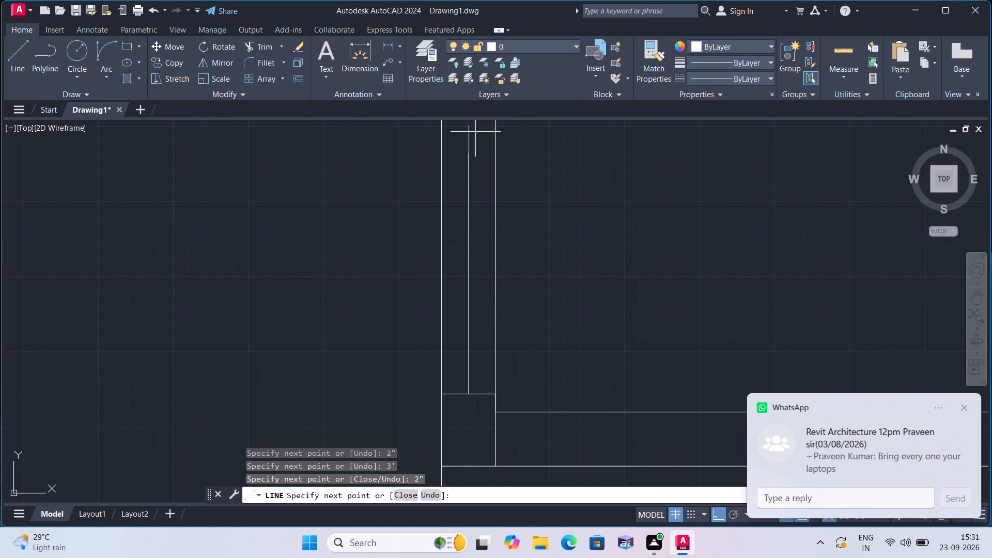
middle_click_drag(481, 126, 500, 188)
scroll(500, 188, "up", 1)
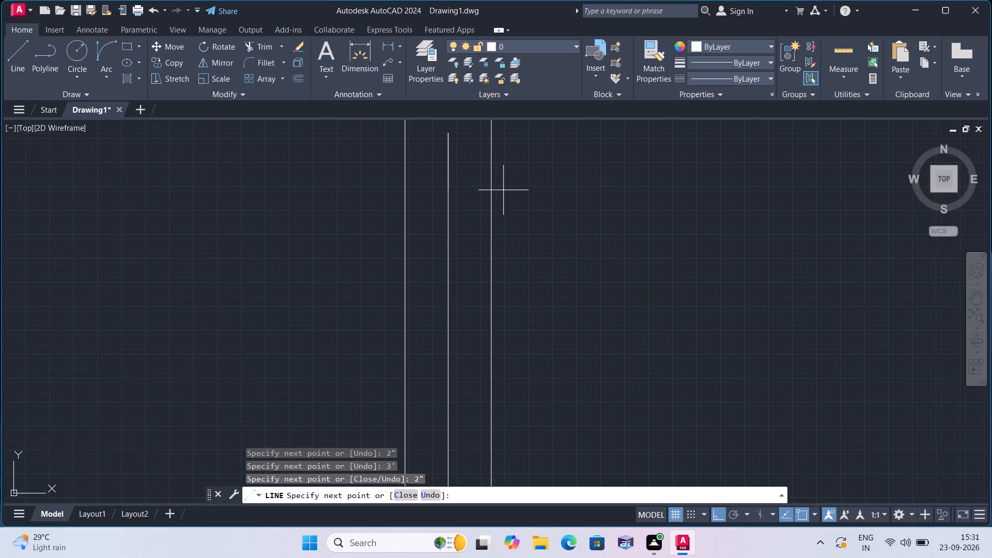
Close the new opening's upper end with jamb lines from the centre segment's top out to both wall faces.
scroll(473, 162, "down", 1)
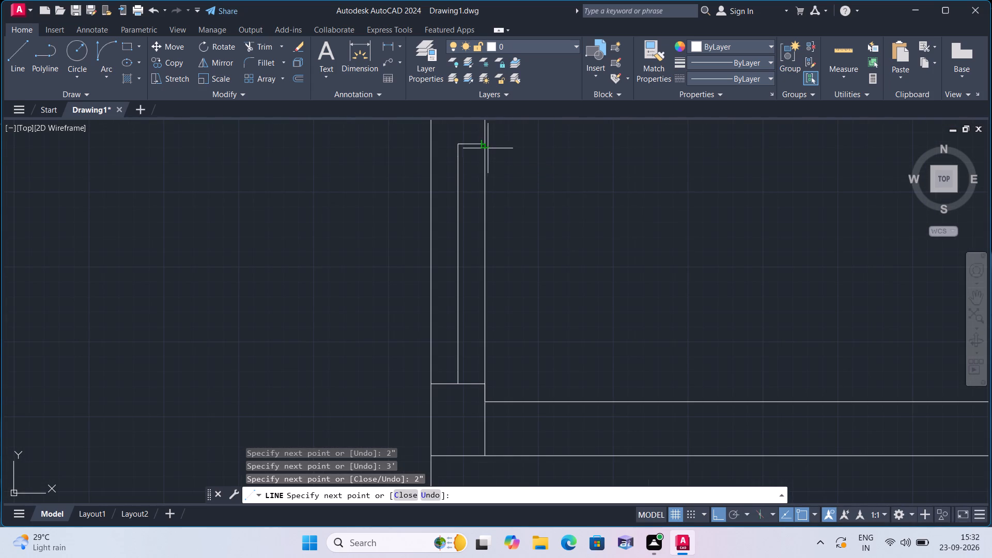
left_click(488, 147)
key("space")
key("space")
left_click(459, 145)
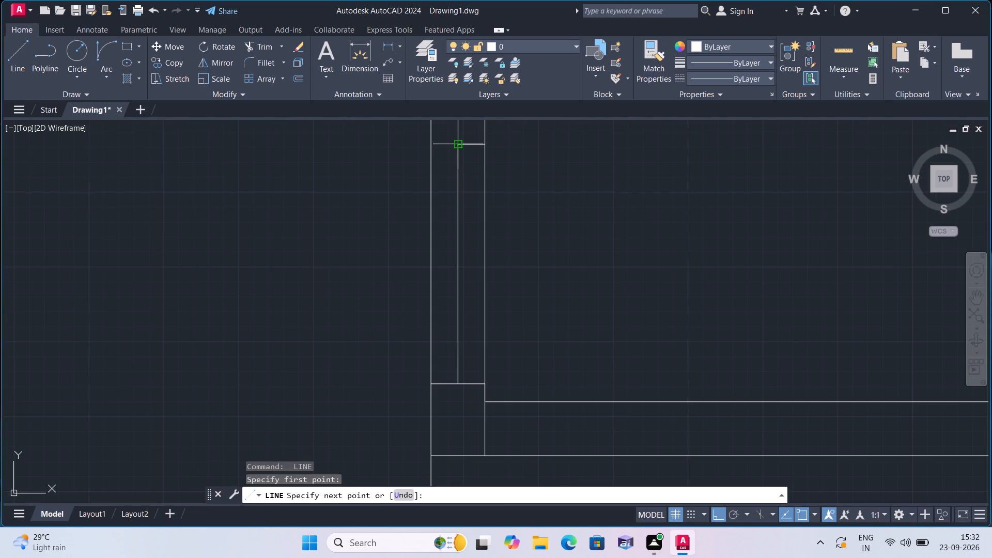
left_click(432, 144)
key("space")
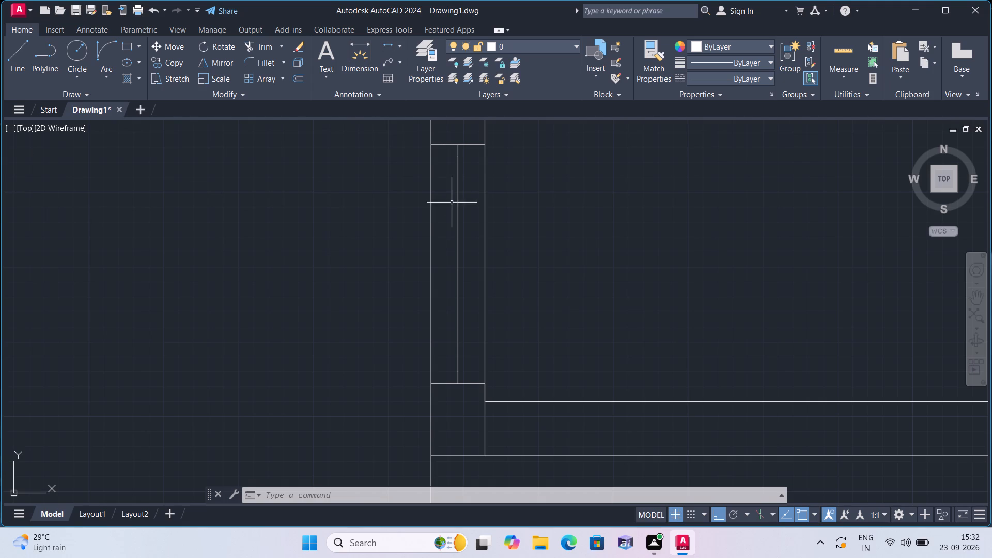
Erase the 3' centre segment and the 3" helper line on the wall face, keeping the two 2" jamb stubs.
left_click(458, 237)
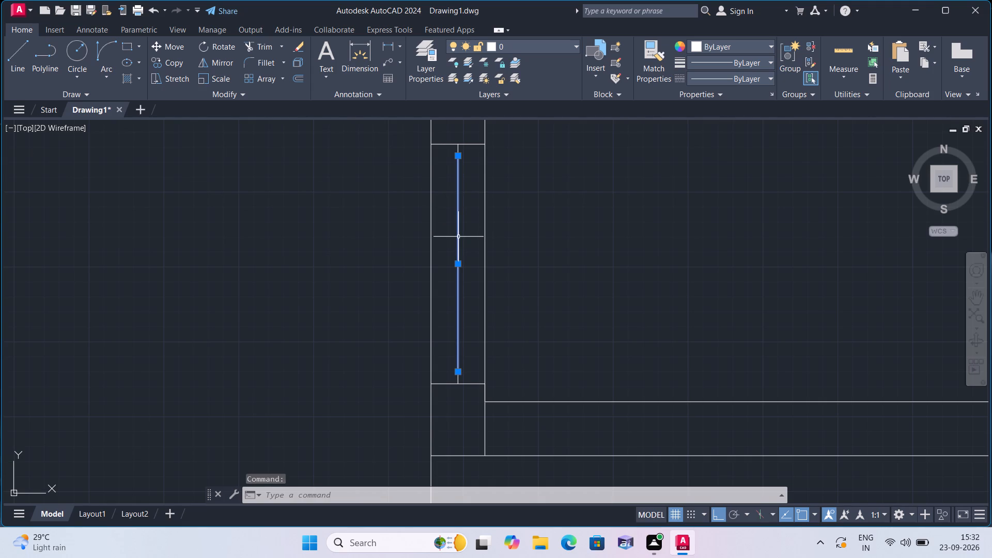
key("Delete")
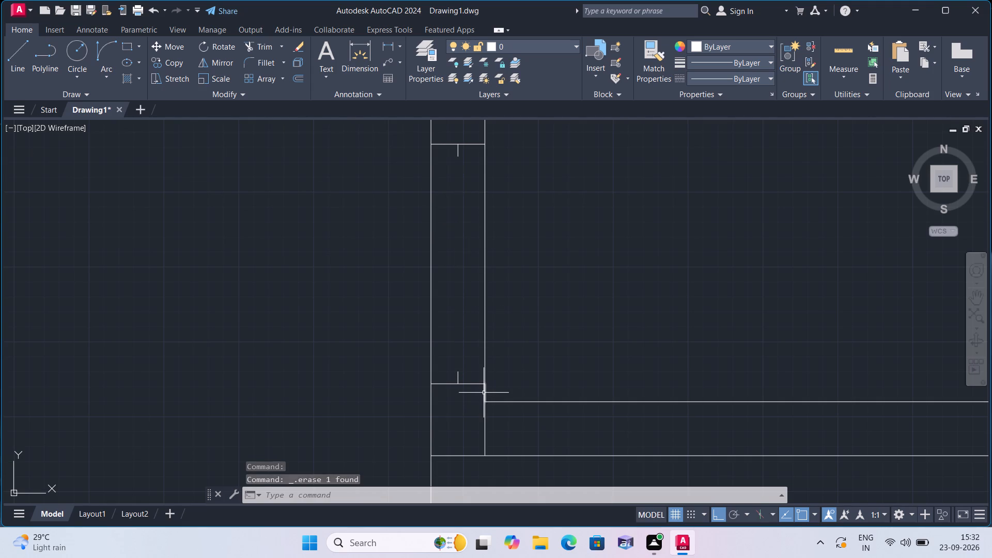
left_click(484, 393)
key("Delete")
Draw the 3' door leaf horizontally into the large lower room from the lower jamb stub's end.
type("l")
key("space")
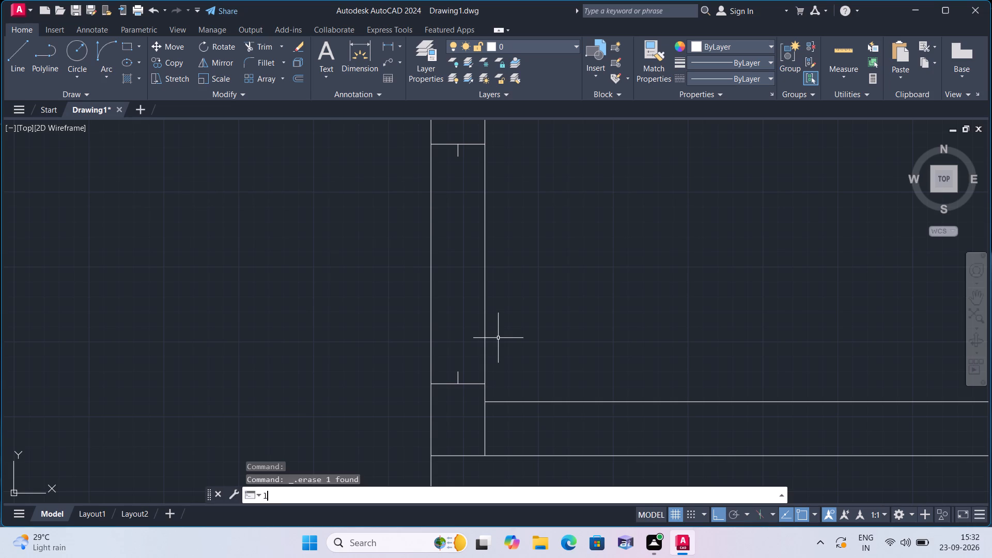
left_click(457, 372)
type("3'")
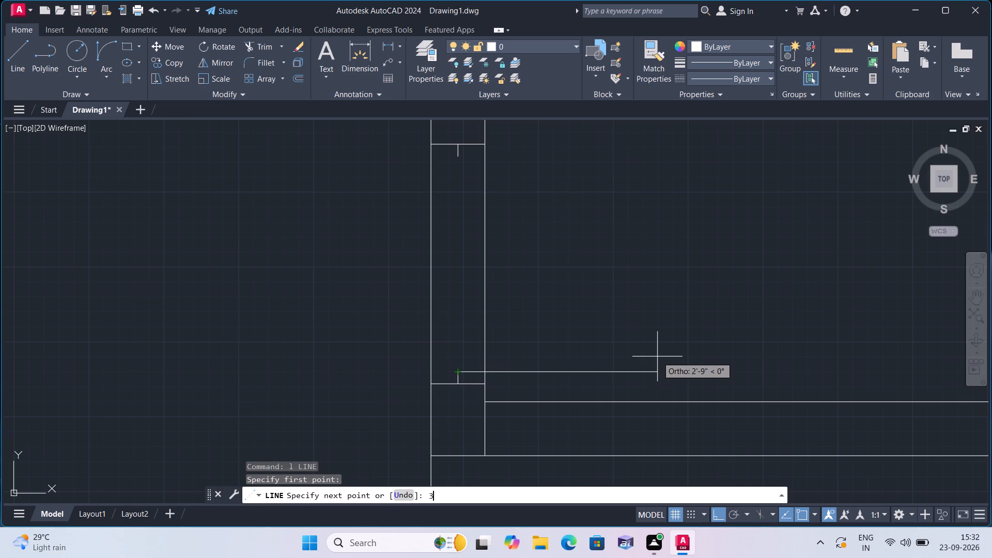
key("space")
key("Escape")
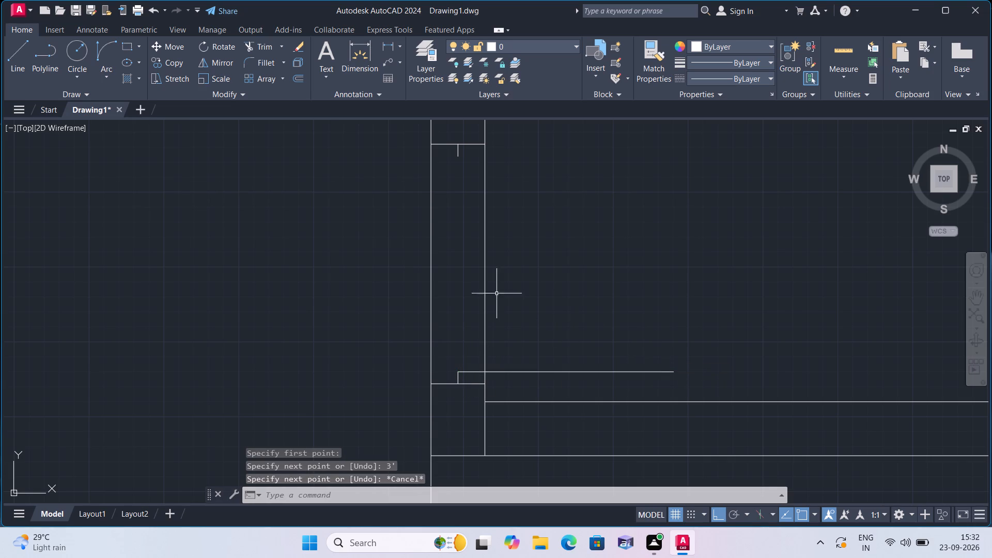
Draw the swing arc by start, end and direction, from the leaf's free end to the upper jamb stub, starting tangent vertically upward.
left_click(110, 75)
left_click(168, 239)
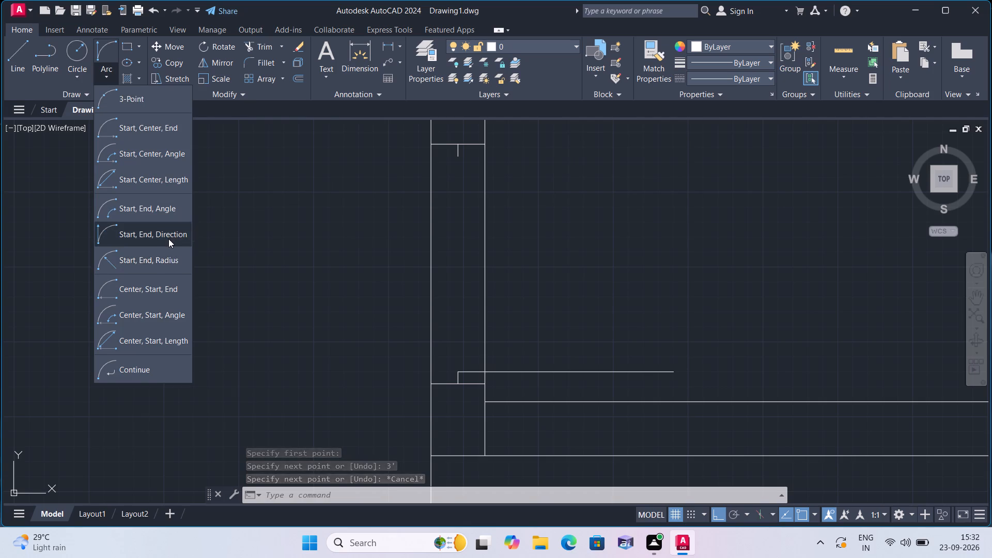
left_click(674, 370)
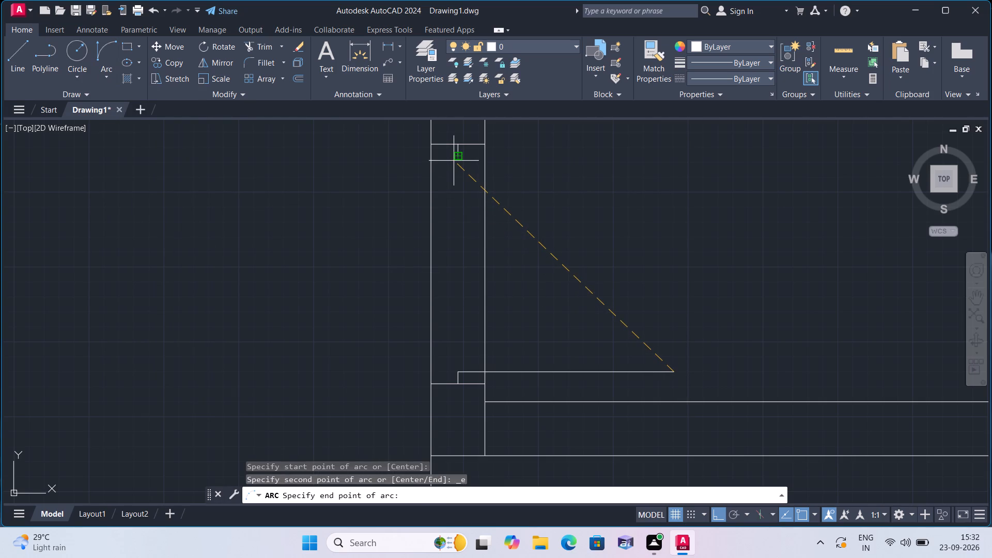
left_click(456, 158)
left_click(578, 159)
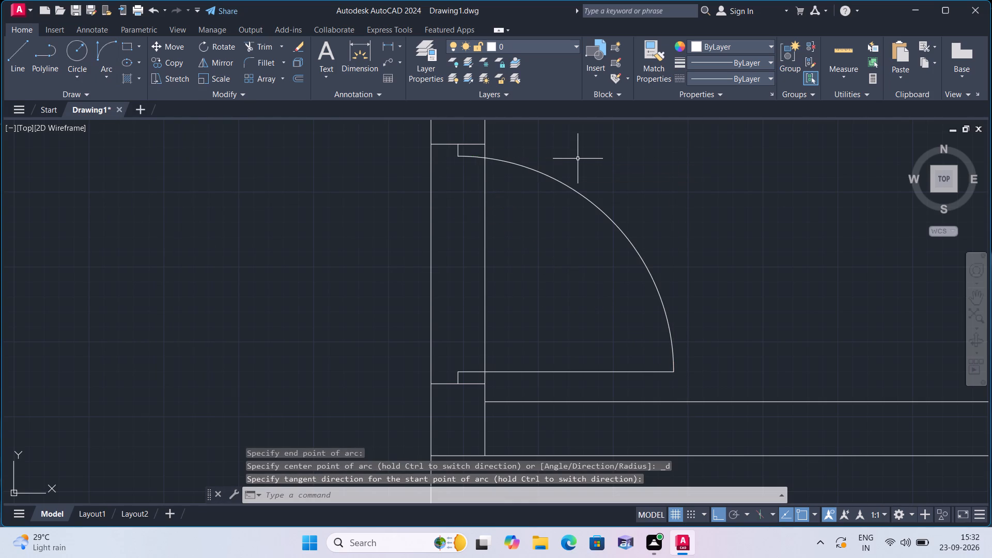
Measure the new door leaf's length with a linear dimension, without placing it.
scroll(578, 159, "down", 2)
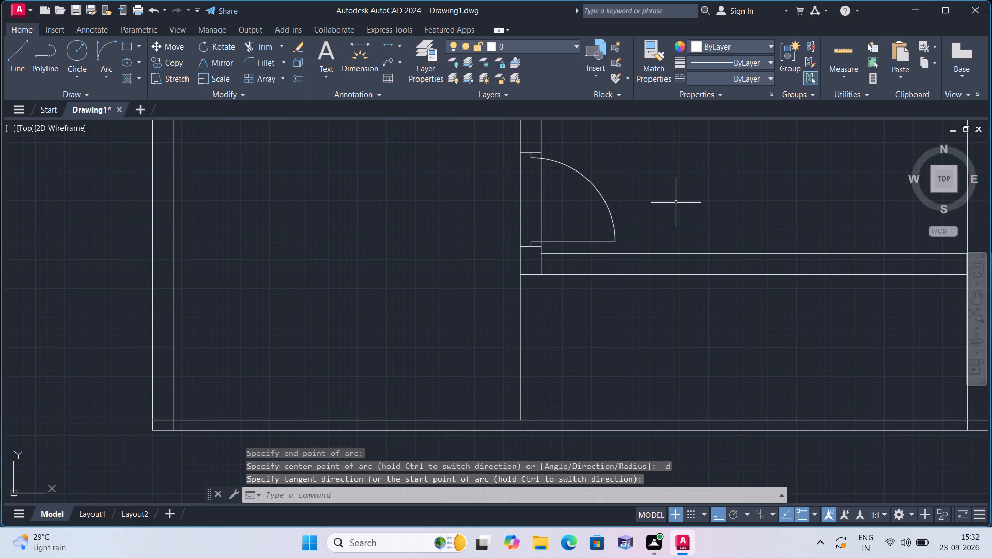
middle_click_drag(678, 206, 737, 298)
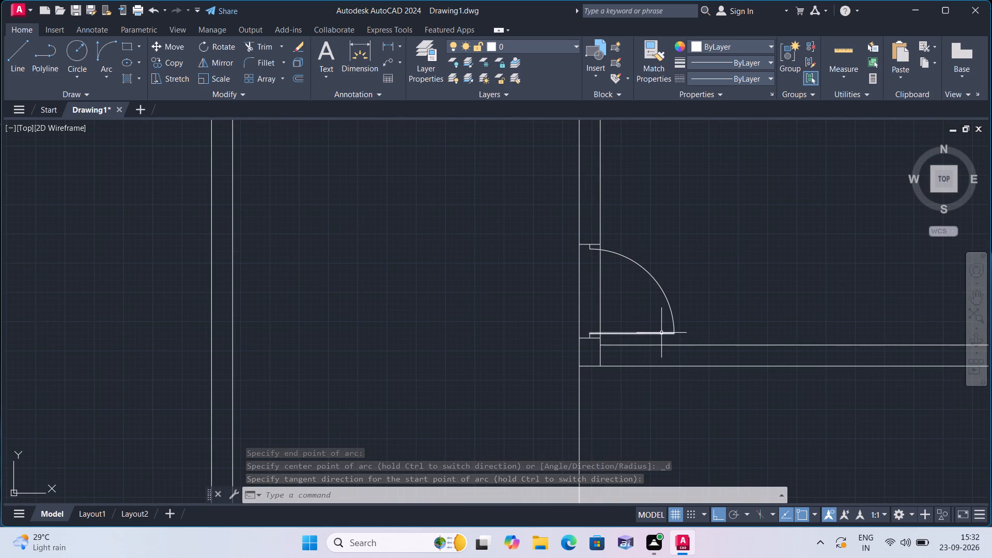
left_click(400, 47)
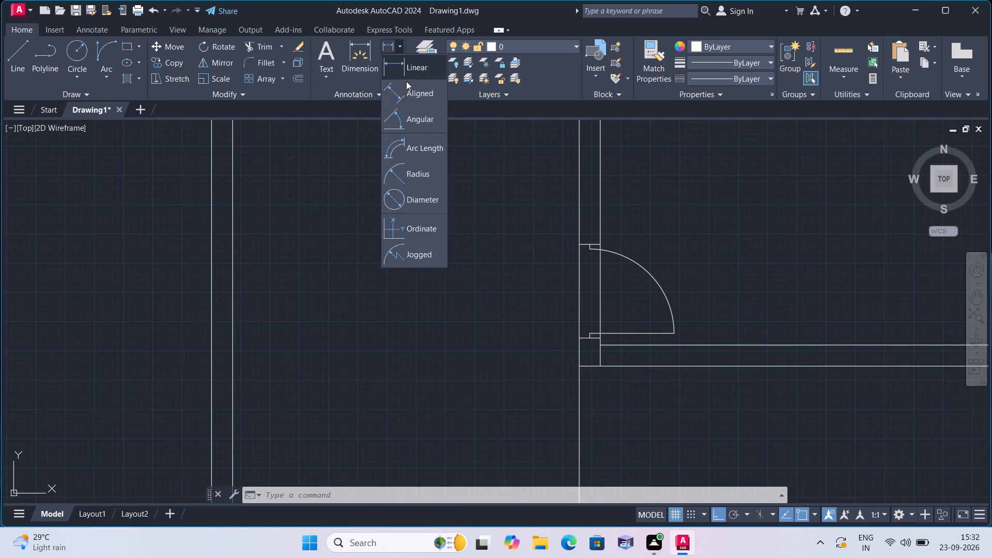
left_click(416, 72)
scroll(620, 329, "up", 3)
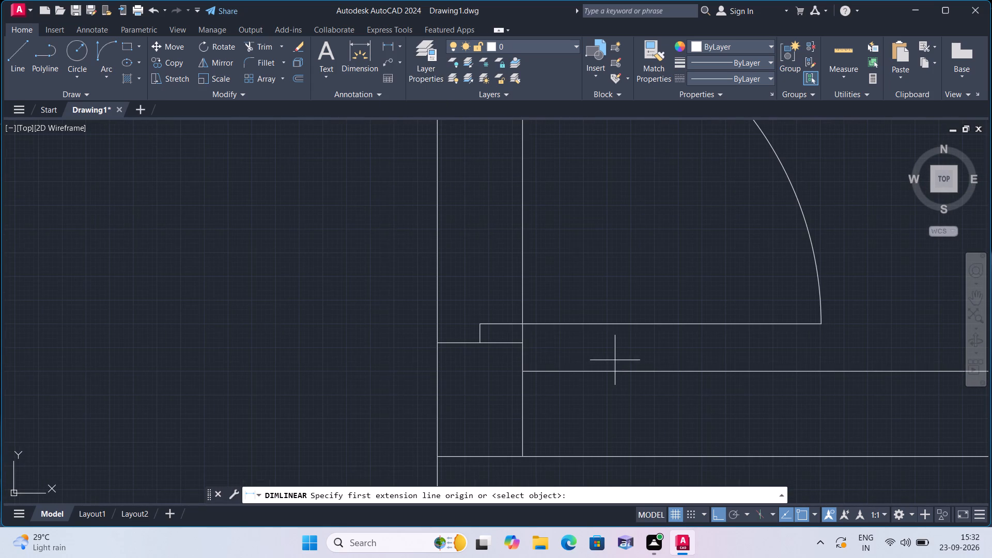
left_click(475, 323)
left_click(823, 324)
scroll(729, 274, "up", 3)
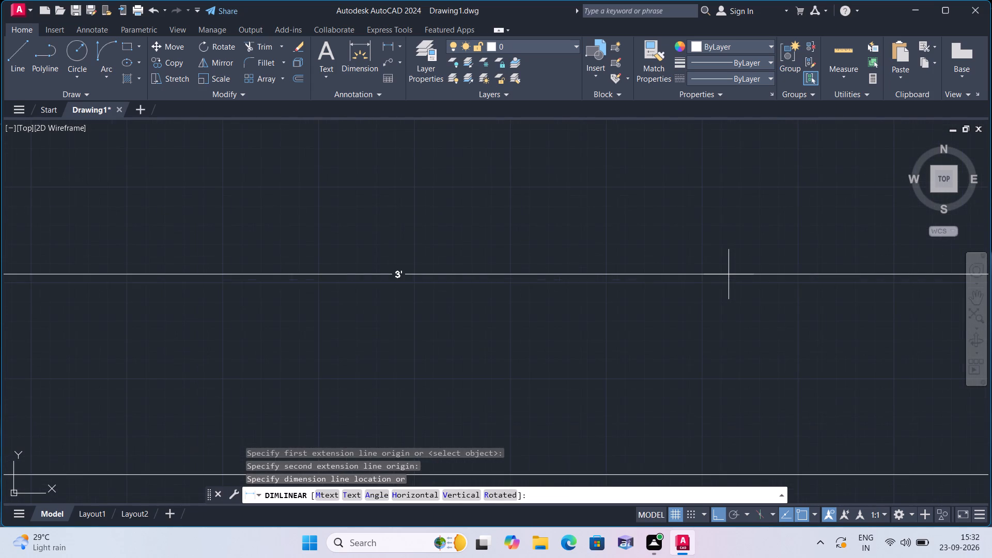
scroll(729, 274, "down", 5)
key("Escape")
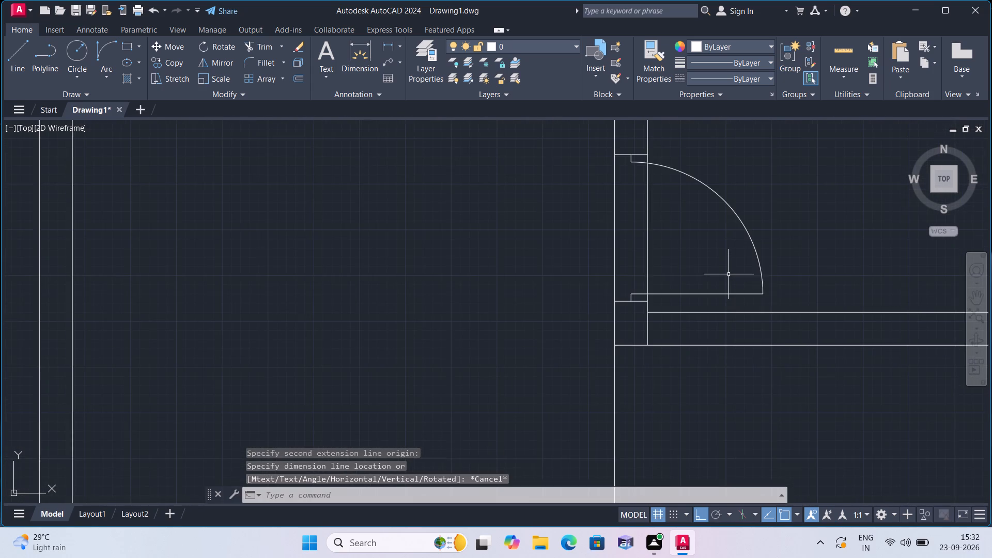
Review the whole floor plan, then the lower rooms around the new door.
scroll(729, 274, "down", 4)
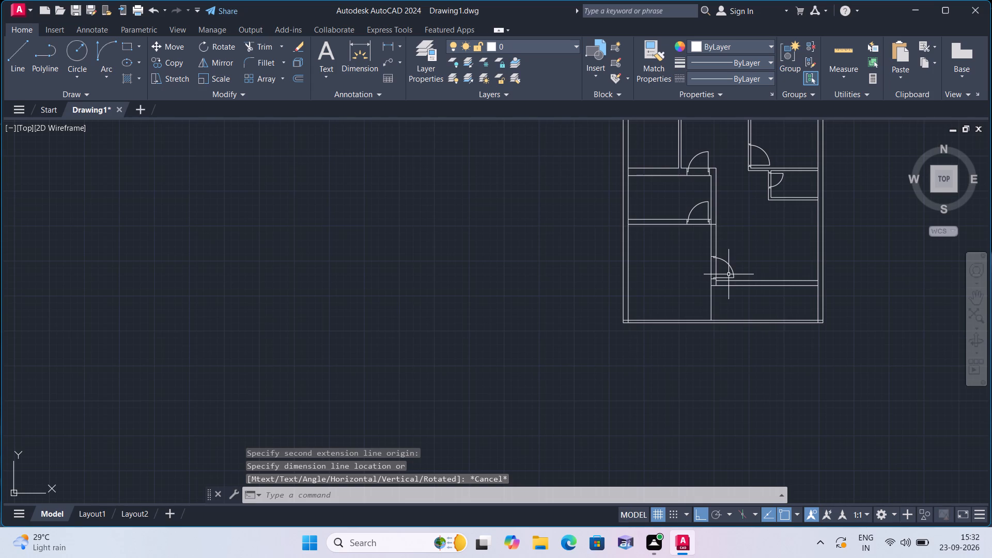
scroll(727, 277, "down", 2)
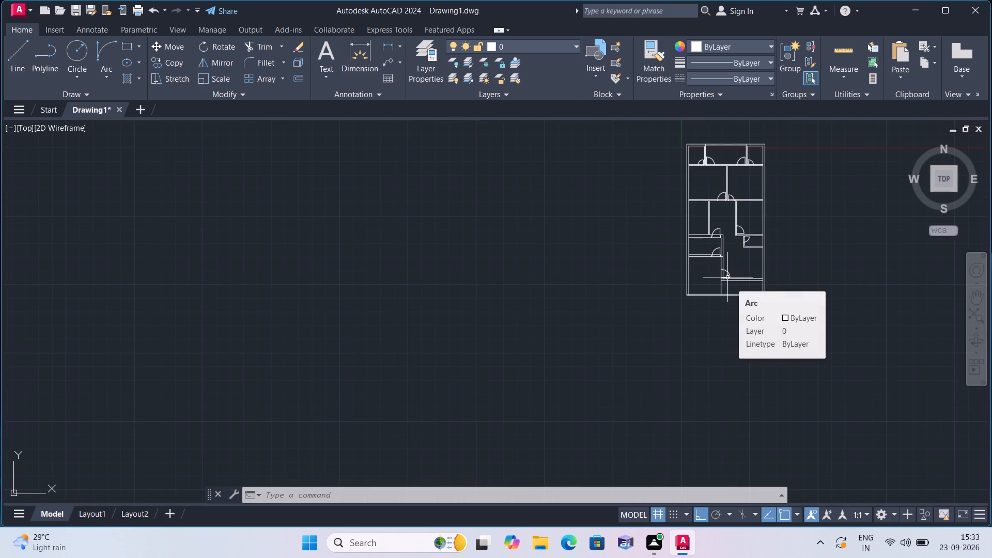
scroll(727, 277, "up", 2)
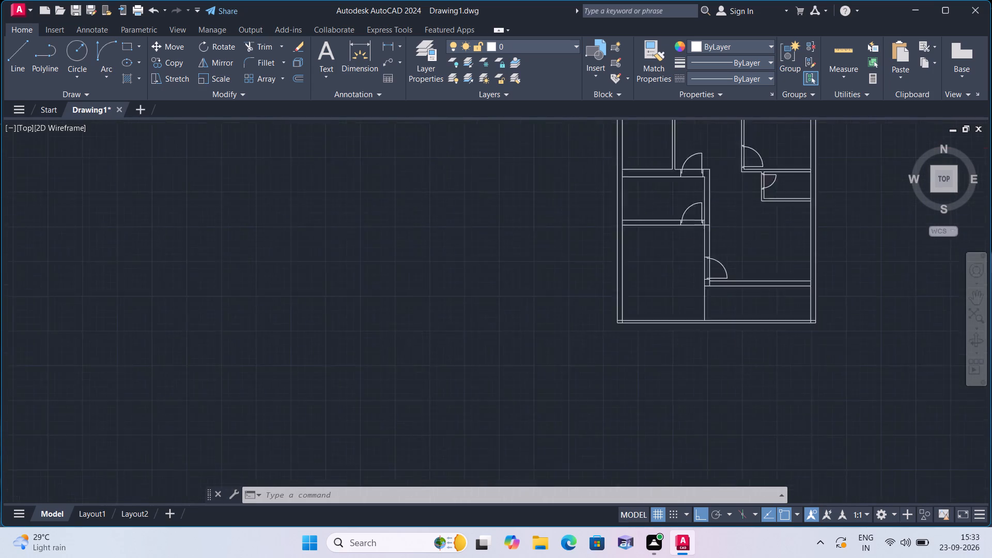
scroll(727, 277, "up", 2)
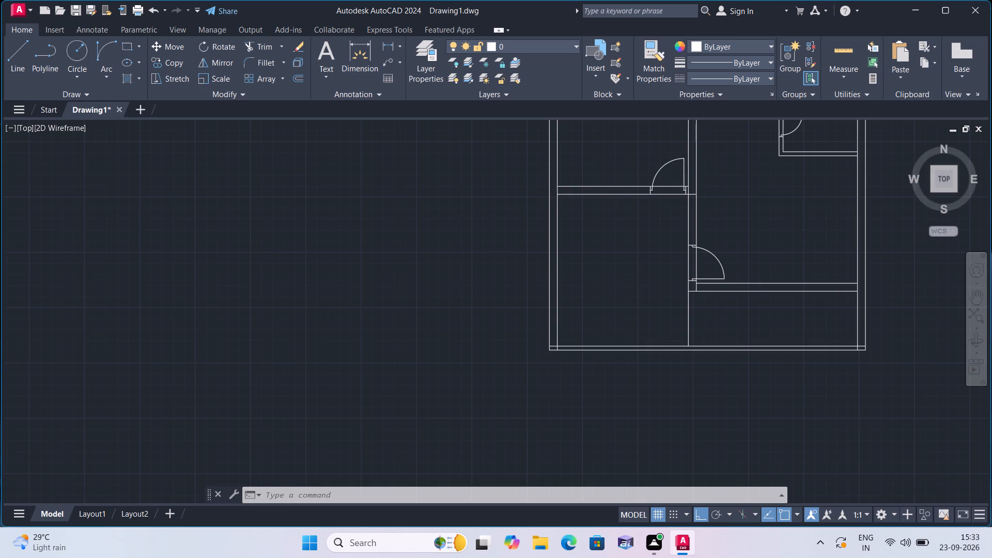
scroll(726, 277, "up", 3)
scroll(726, 277, "down", 4)
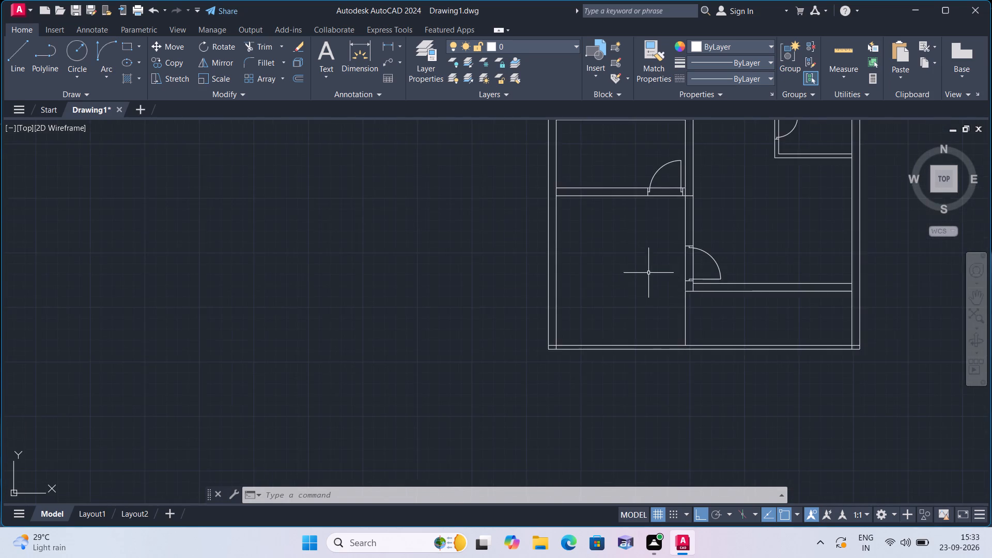
scroll(644, 272, "up", 1)
middle_click_drag(648, 273, 613, 323)
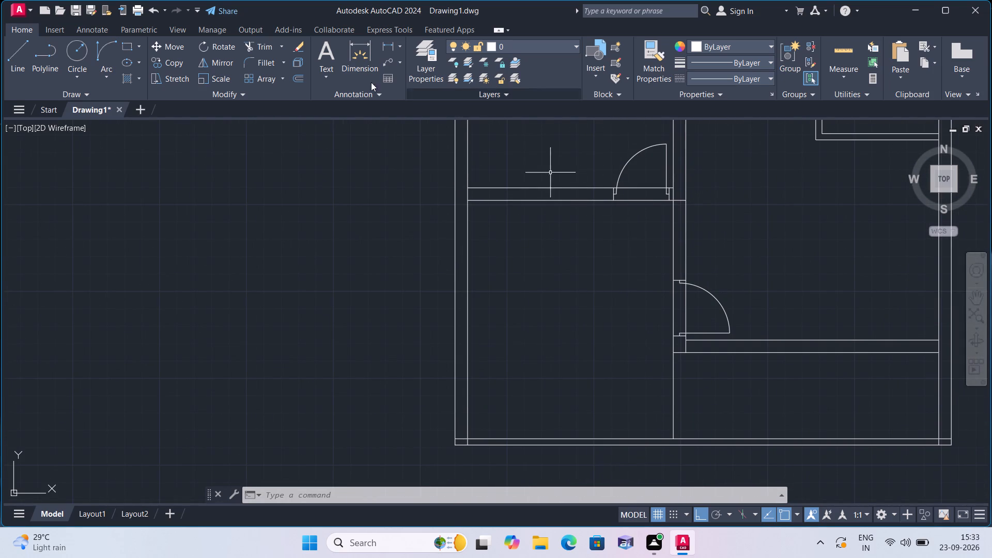
Measure the new door's clear opening between the two jamb stubs with a linear dimension, without placing it.
left_click(397, 43)
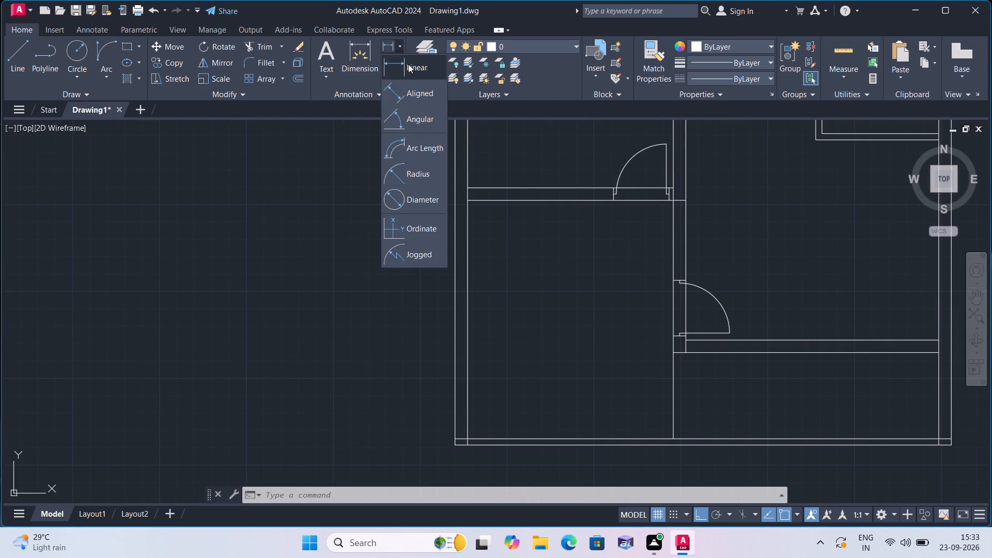
left_click(414, 72)
scroll(663, 285, "up", 2)
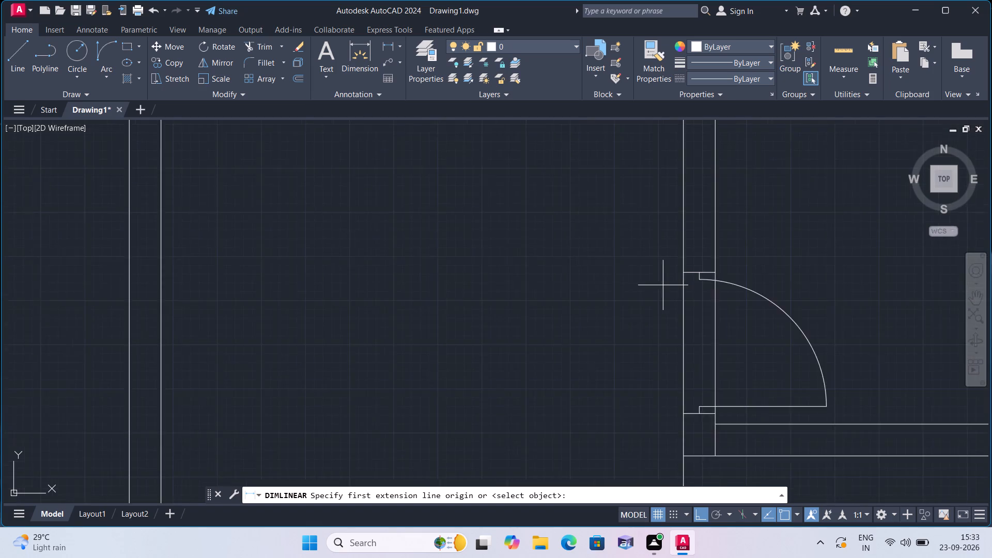
scroll(663, 286, "up", 1)
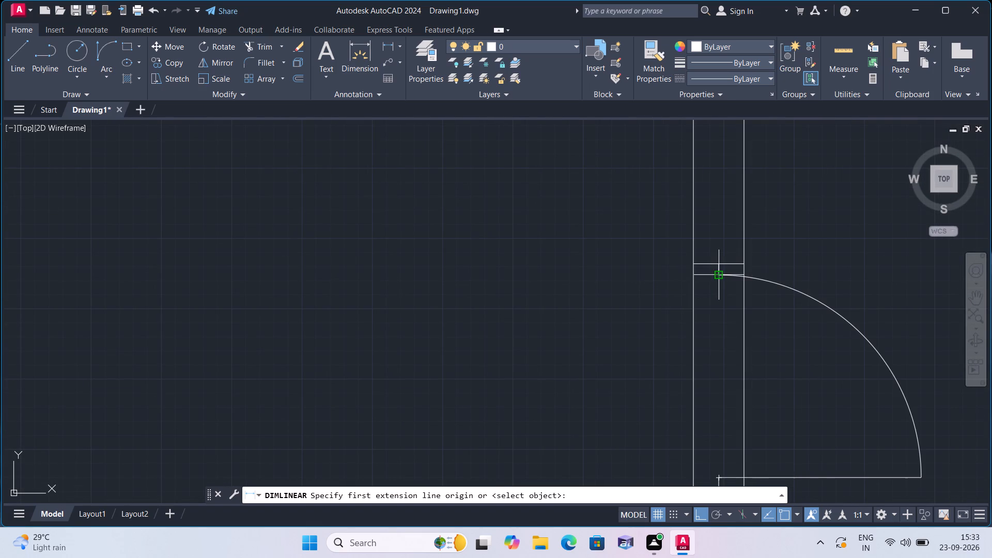
left_click(721, 276)
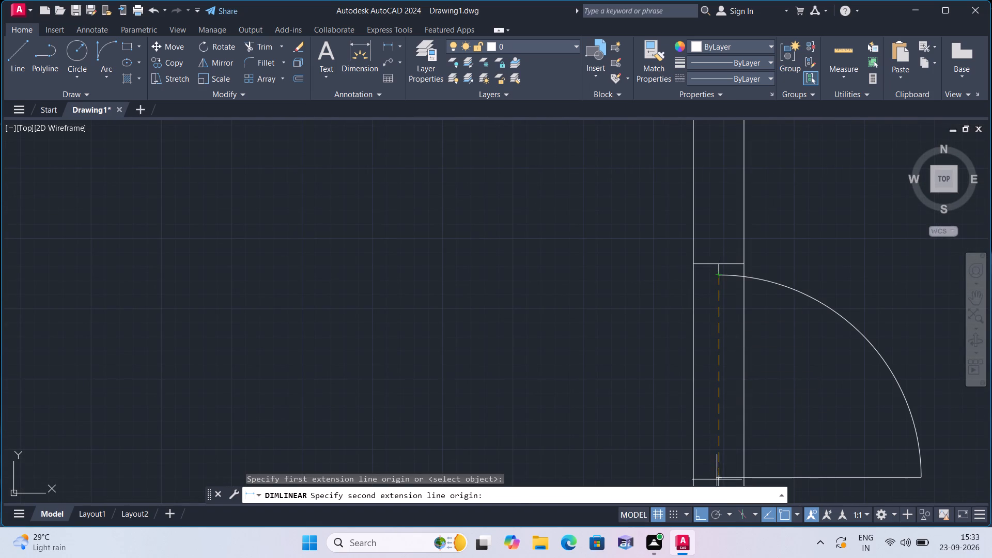
left_click(714, 479)
scroll(695, 410, "up", 3)
scroll(672, 274, "up", 2)
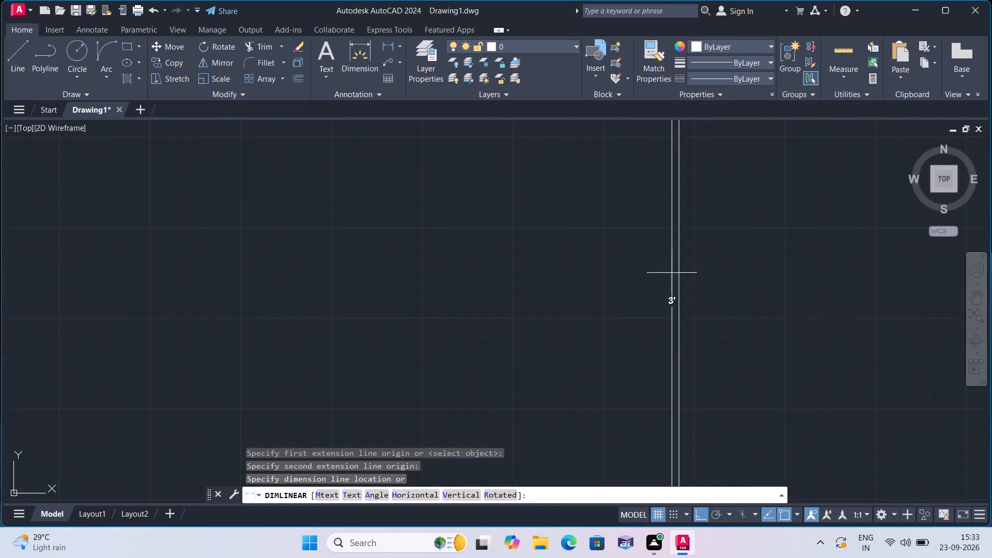
scroll(671, 270, "down", 6)
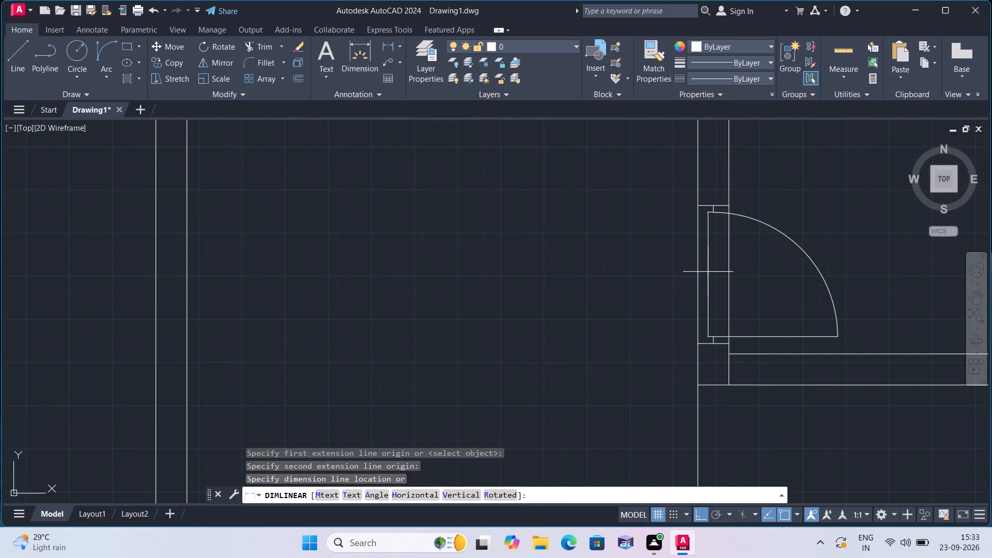
key("Escape")
Examine the lower rooms and the whole floor plan for the doors drawn and walls still without one.
scroll(708, 272, "down", 4)
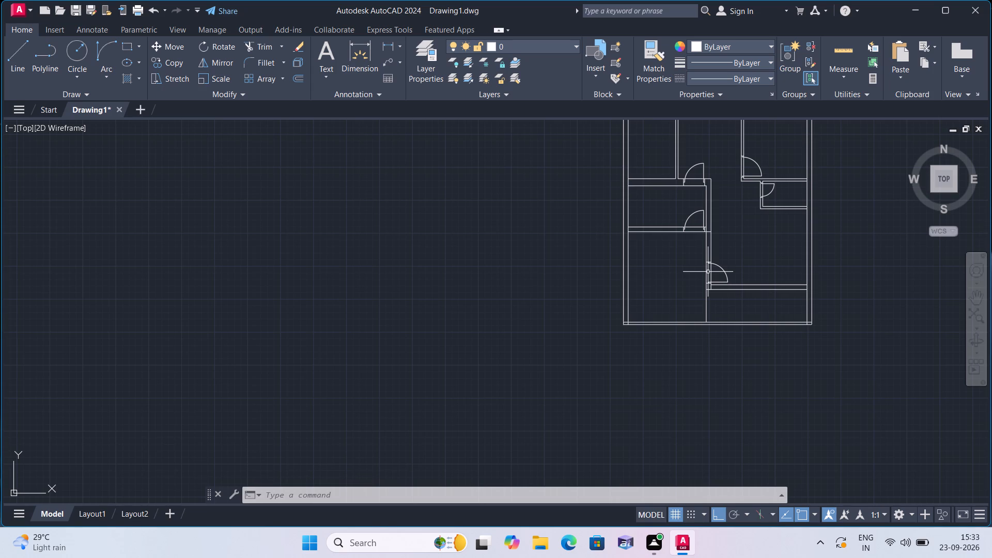
scroll(708, 272, "up", 1)
scroll(708, 272, "down", 1)
scroll(708, 272, "up", 1)
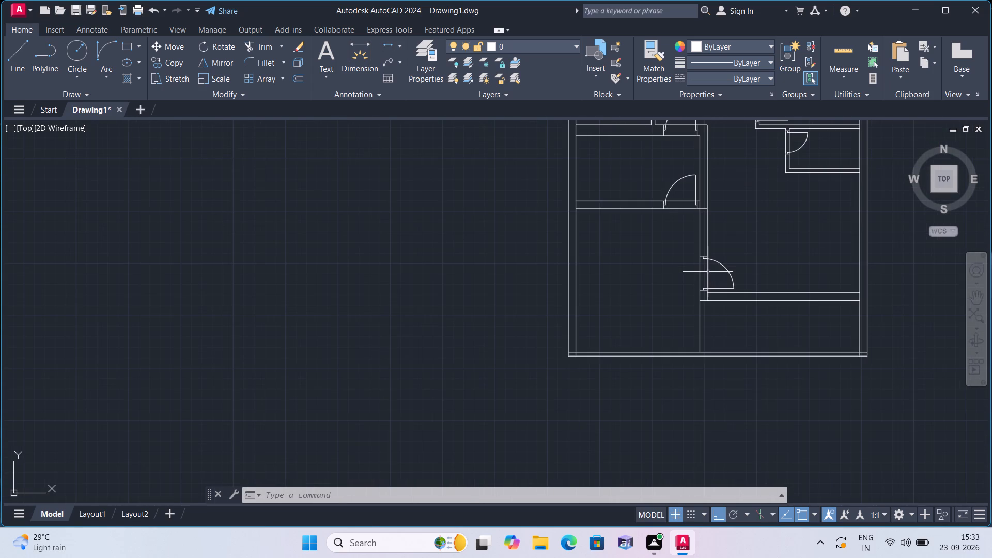
scroll(708, 272, "down", 2)
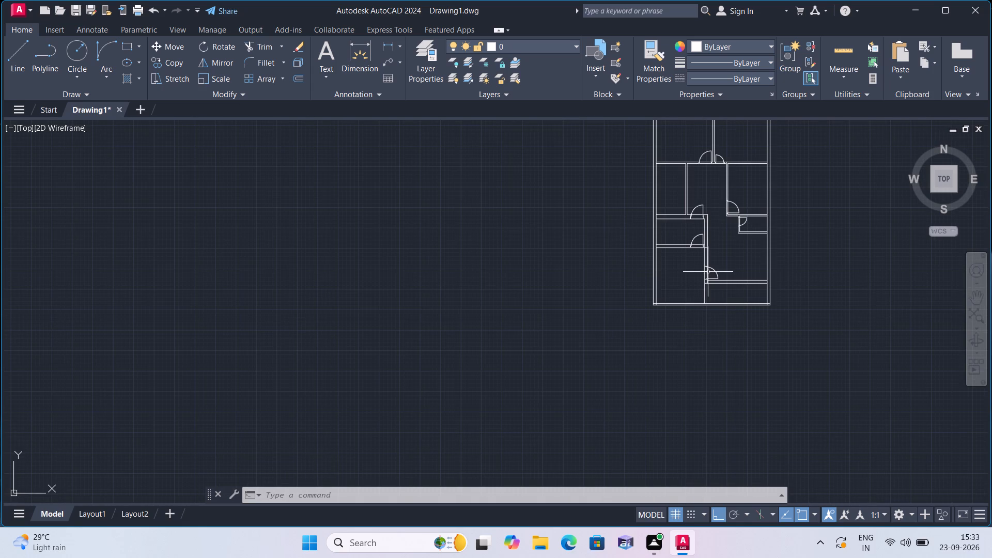
scroll(708, 272, "down", 2)
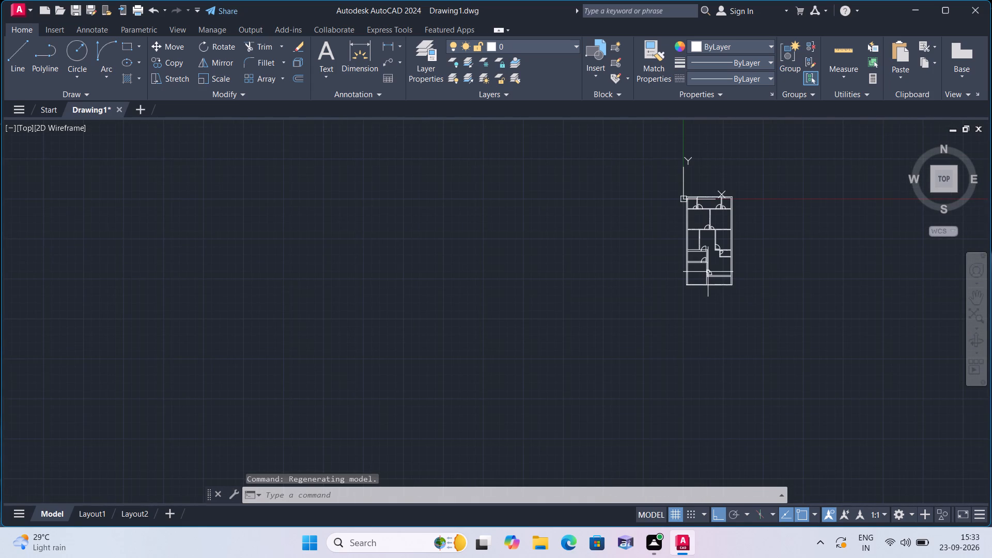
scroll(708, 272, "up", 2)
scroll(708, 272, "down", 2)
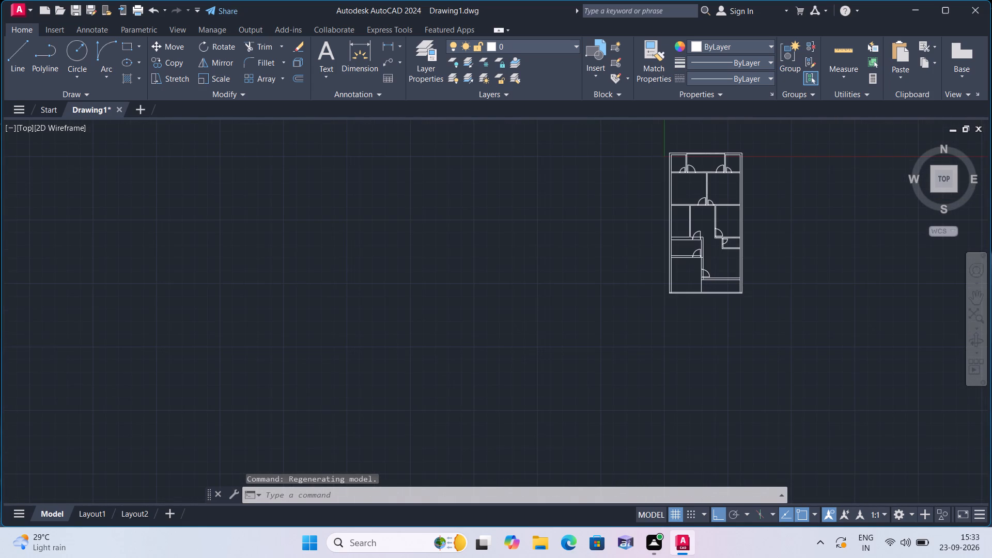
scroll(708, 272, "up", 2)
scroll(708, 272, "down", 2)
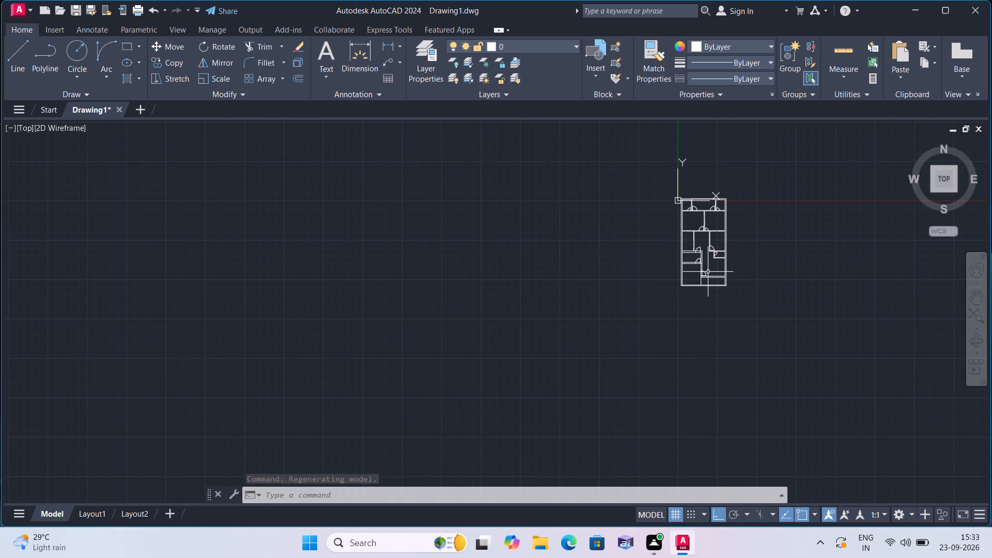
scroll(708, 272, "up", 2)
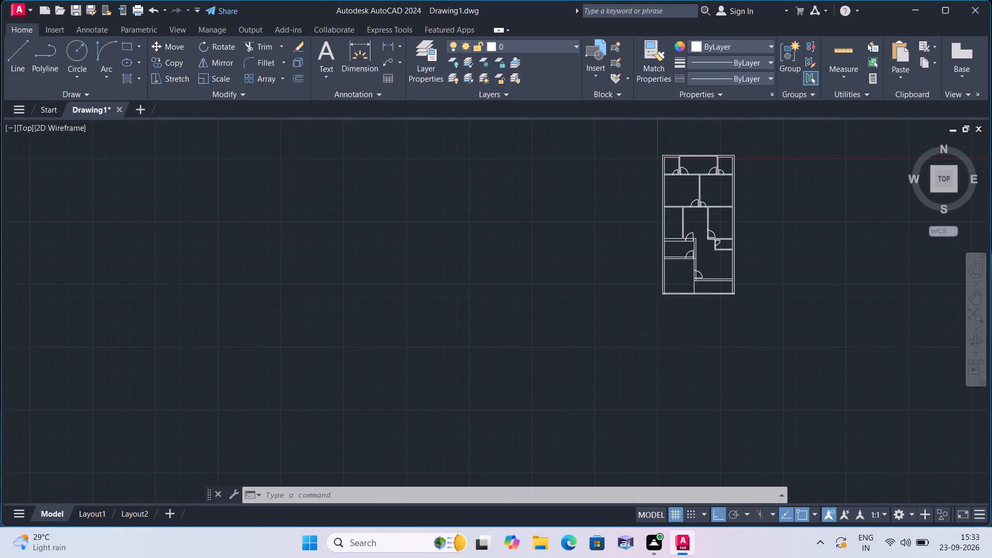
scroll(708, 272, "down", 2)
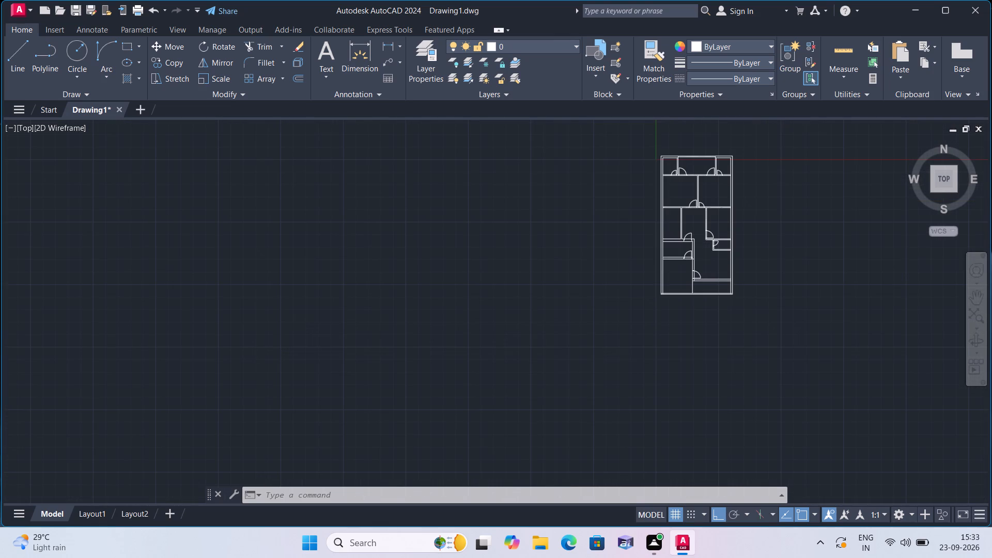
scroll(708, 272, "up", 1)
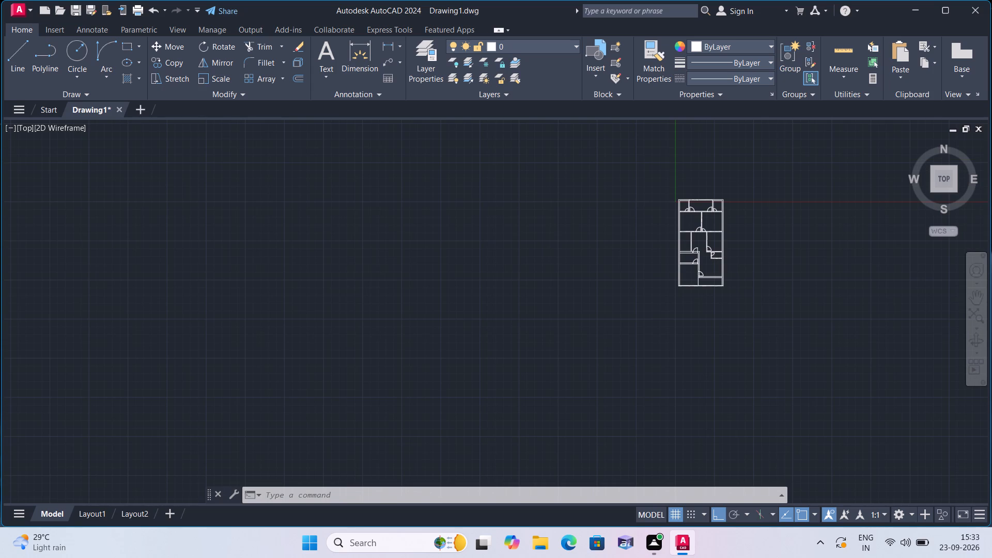
Examine the doorways from the top row of rooms down to the lower rooms for wall lines still crossing the openings.
middle_click_drag(695, 237, 680, 297)
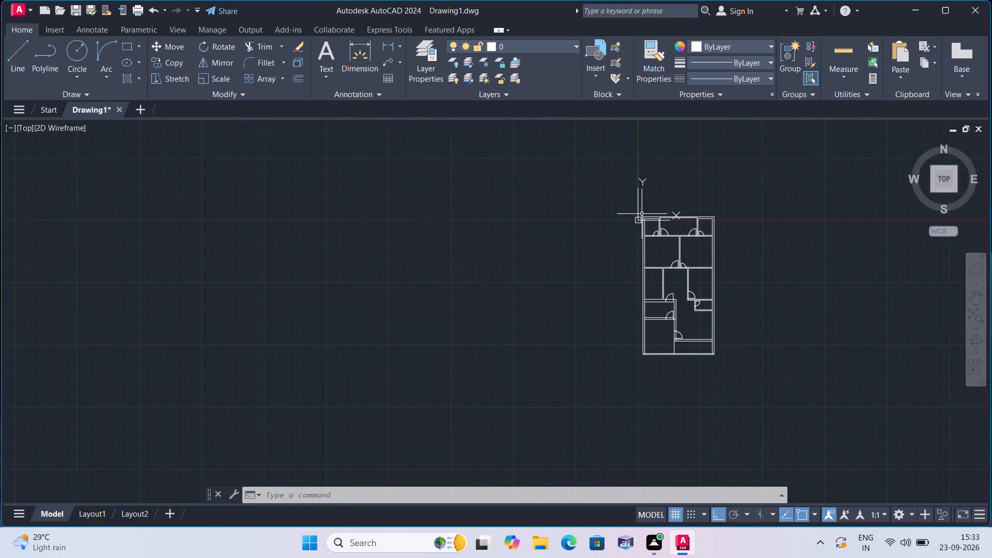
scroll(662, 226, "up", 1)
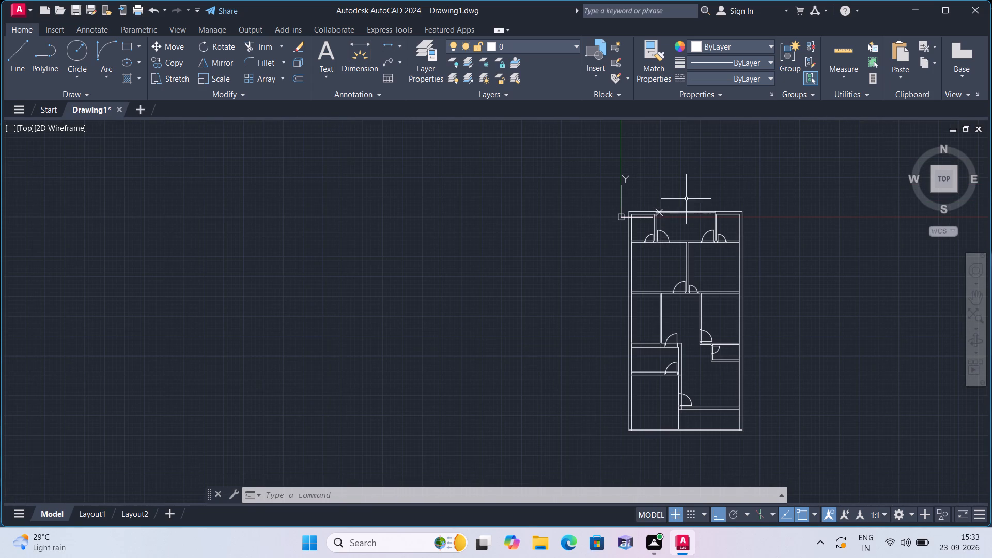
scroll(699, 222, "up", 3)
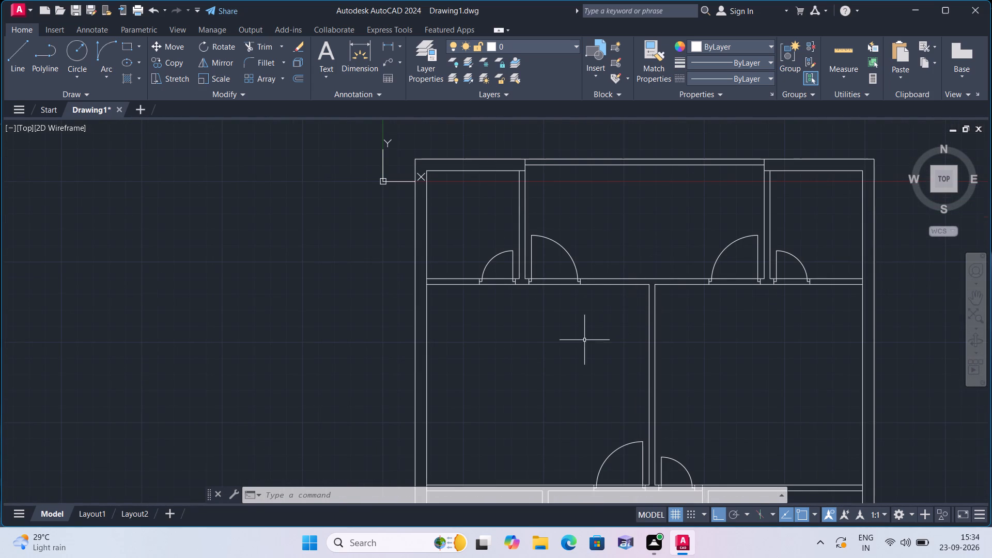
middle_click_drag(584, 340, 595, 321)
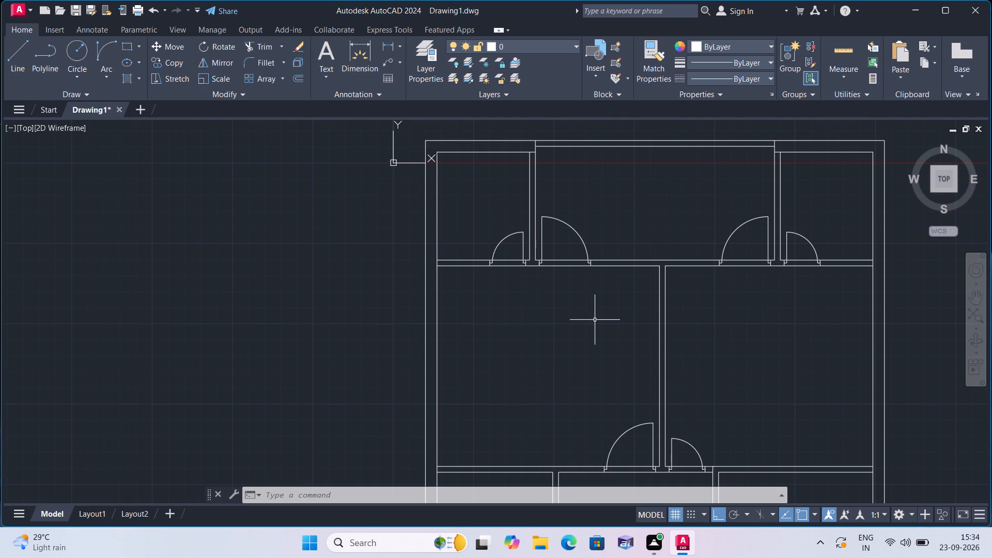
scroll(618, 339, "down", 1)
middle_click_drag(618, 340, 606, 208)
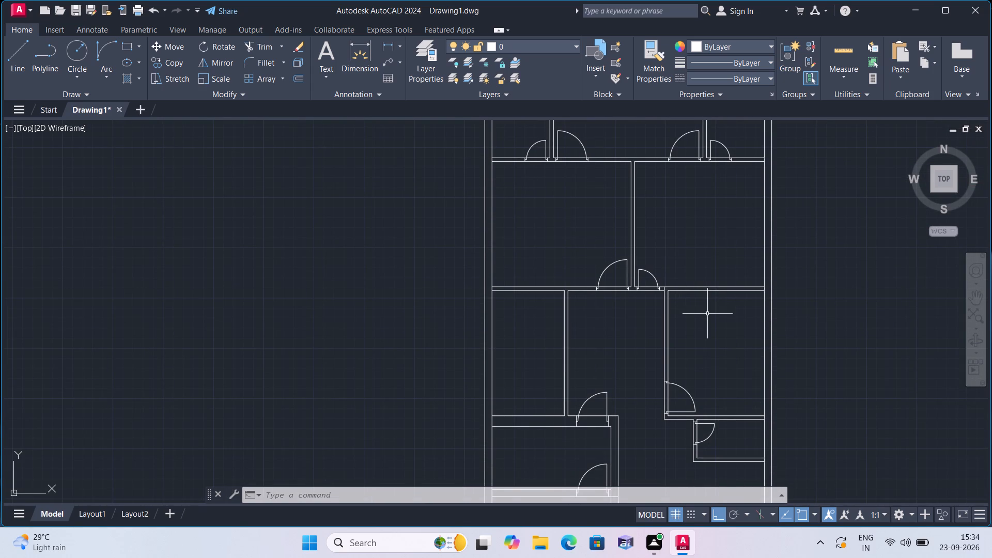
middle_click_drag(714, 323, 714, 258)
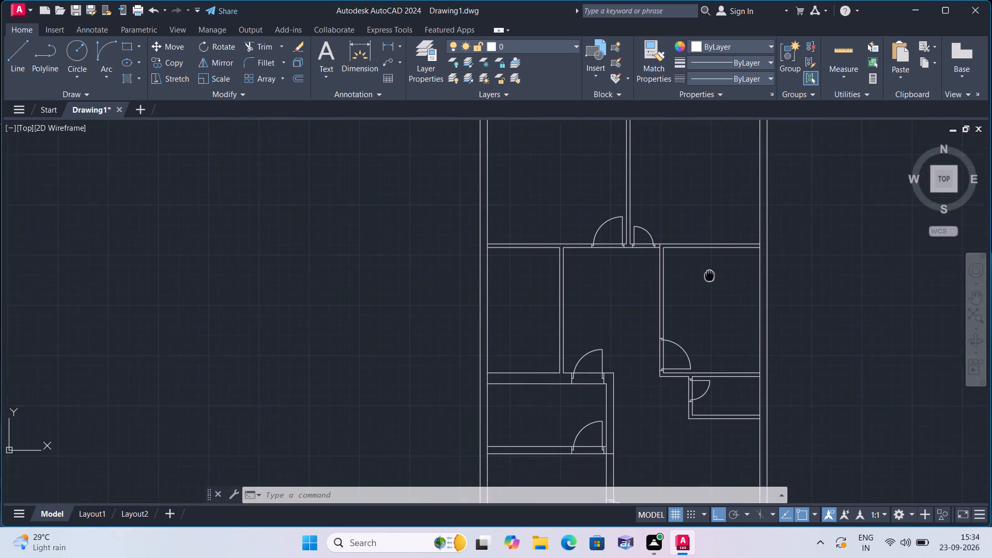
middle_click_drag(714, 258, 716, 235)
scroll(715, 243, "down", 1)
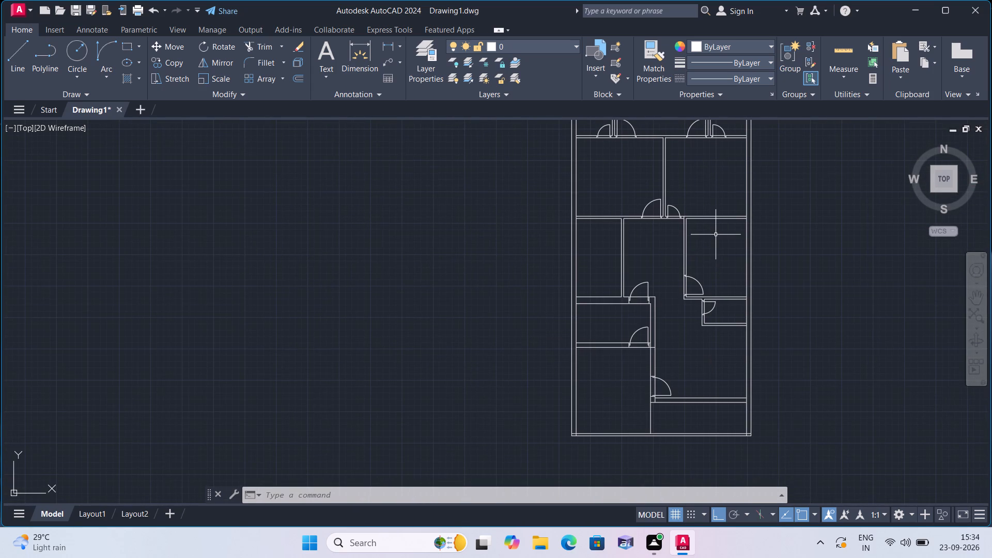
Trim the upper wall line across the jambs and opening of the small door in the plan's top-left room.
type("trim")
key("space")
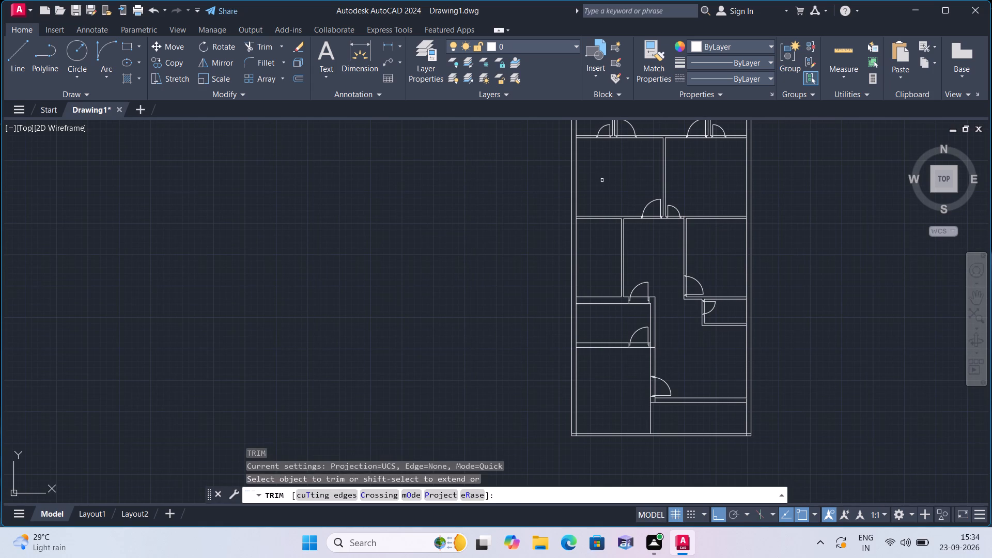
middle_click_drag(602, 182, 595, 303)
scroll(572, 251, "up", 3)
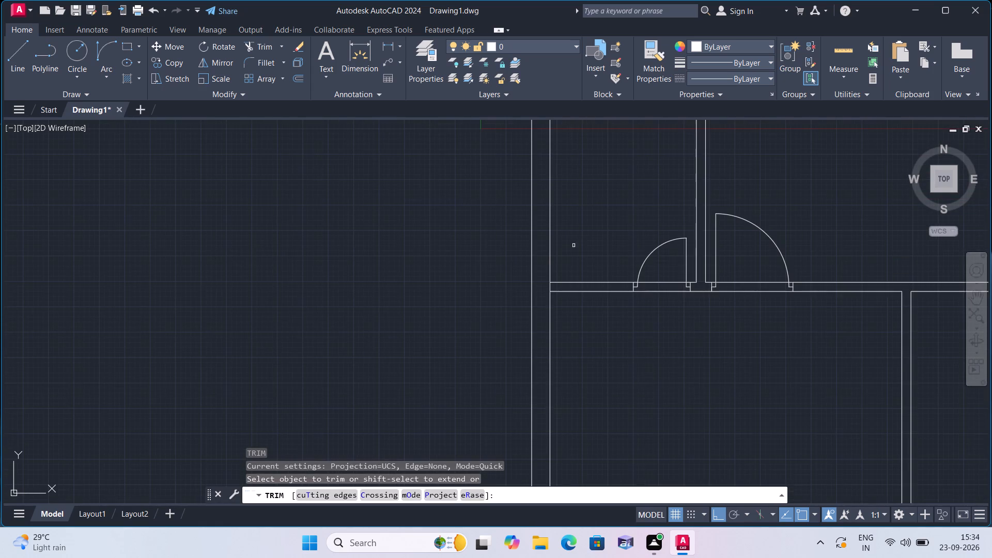
scroll(598, 267, "up", 3)
middle_click_drag(704, 297, 525, 257)
left_click(548, 276)
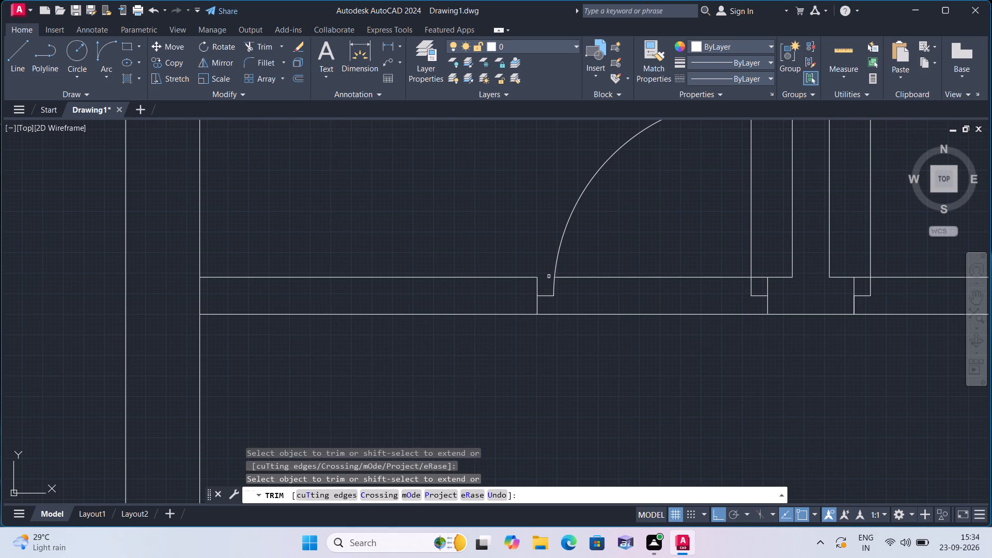
left_click(568, 279)
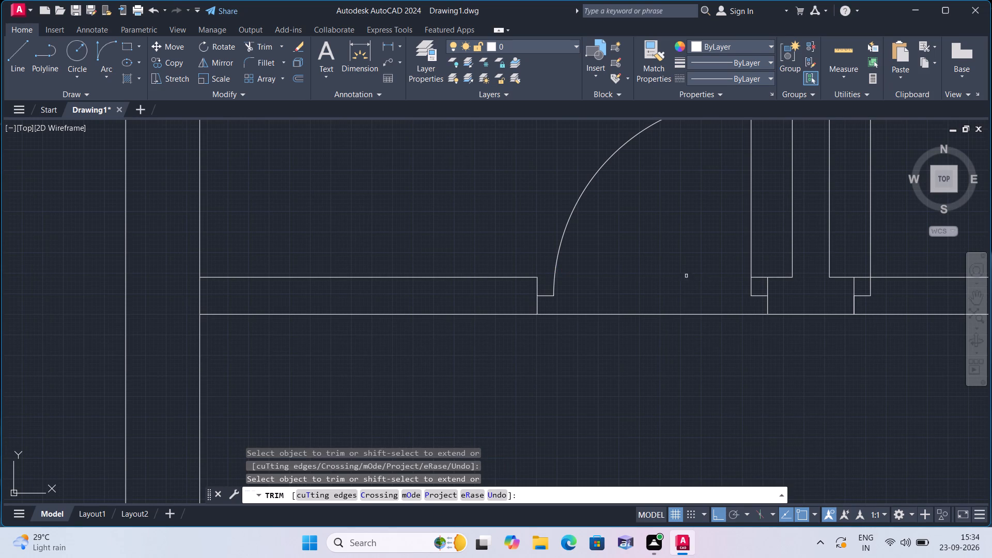
scroll(732, 269, "up", 1)
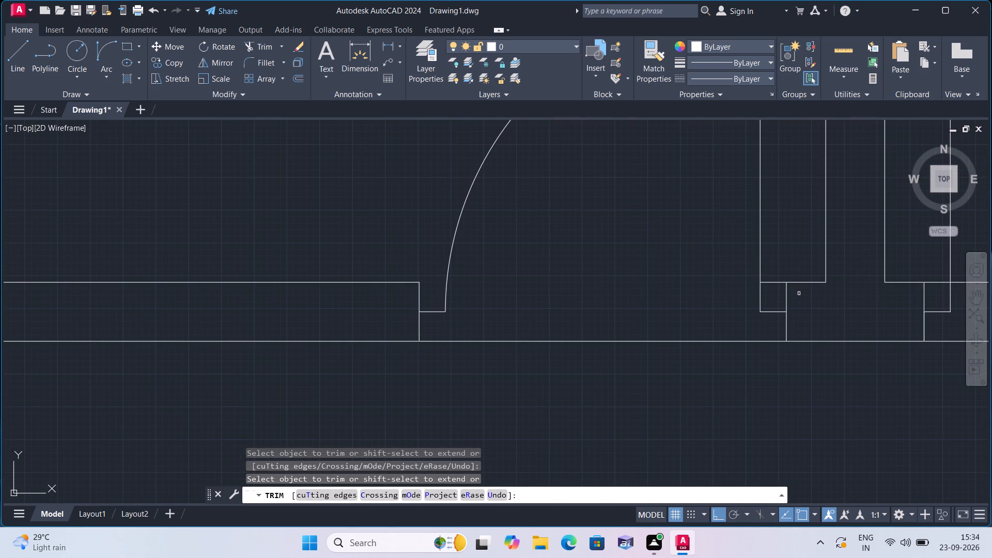
left_click(779, 284)
Trim the upper wall line across the jambs and opening of the wider door at the left of the top middle room.
scroll(792, 291, "down", 2)
middle_click_drag(821, 320, 698, 338)
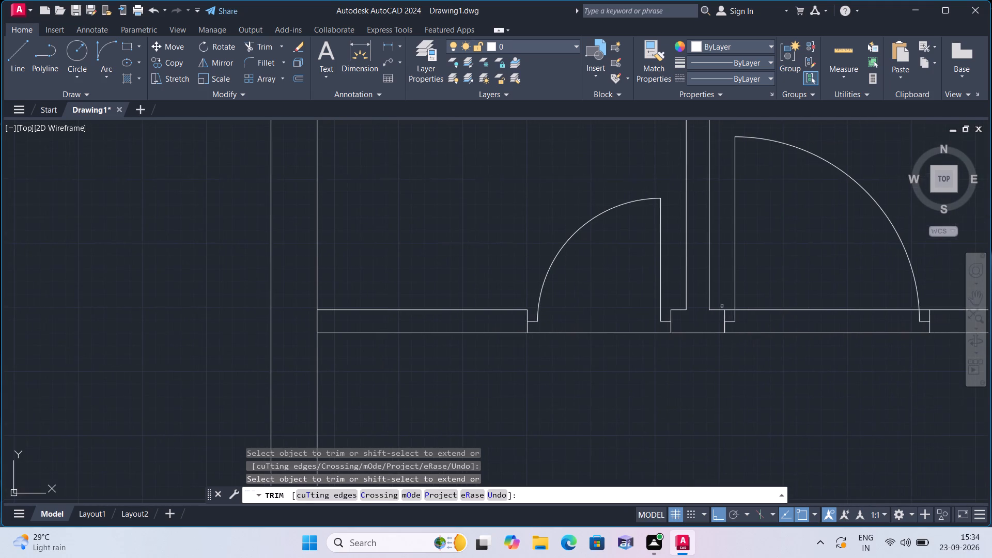
scroll(724, 303, "up", 2)
left_click(733, 320)
scroll(716, 317, "down", 2)
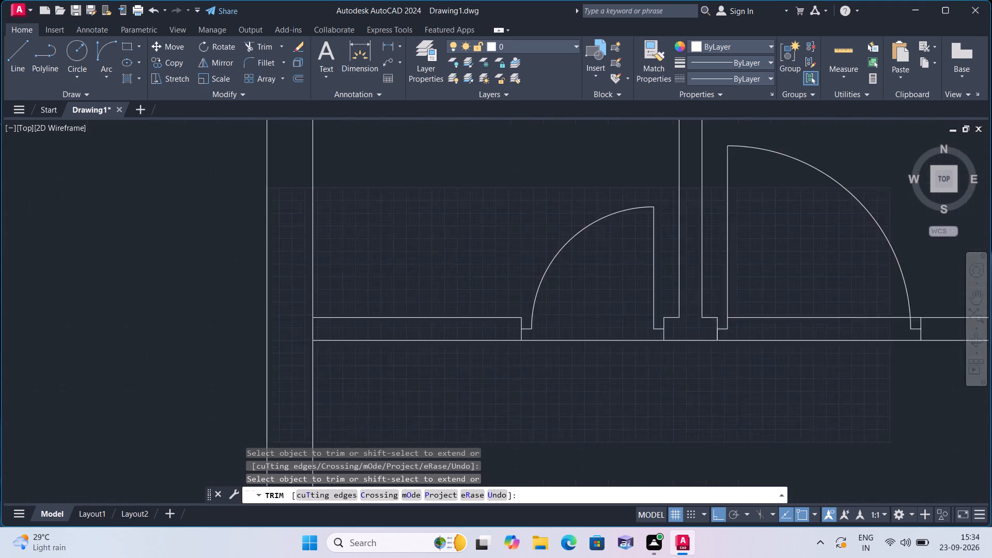
scroll(716, 317, "down", 1)
scroll(830, 315, "up", 2)
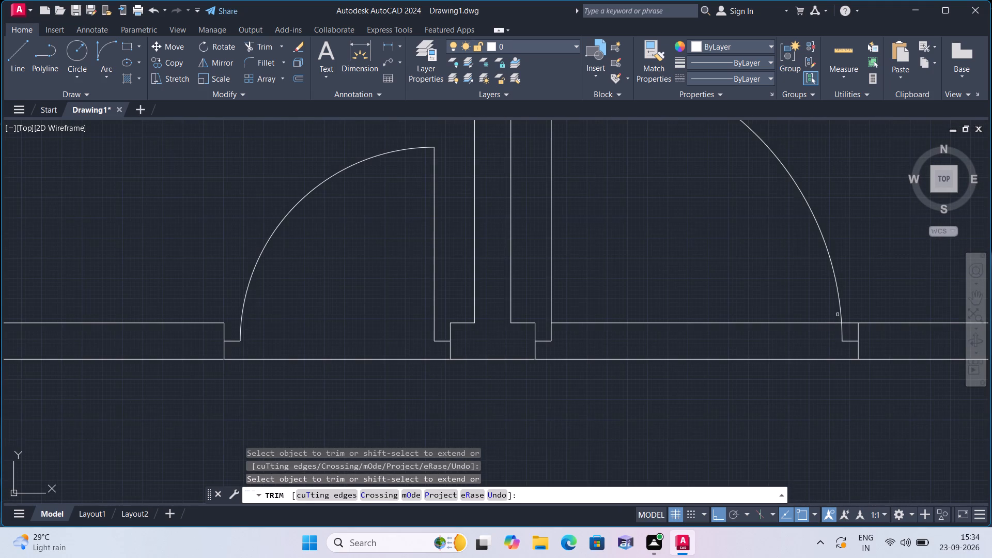
left_click(848, 324)
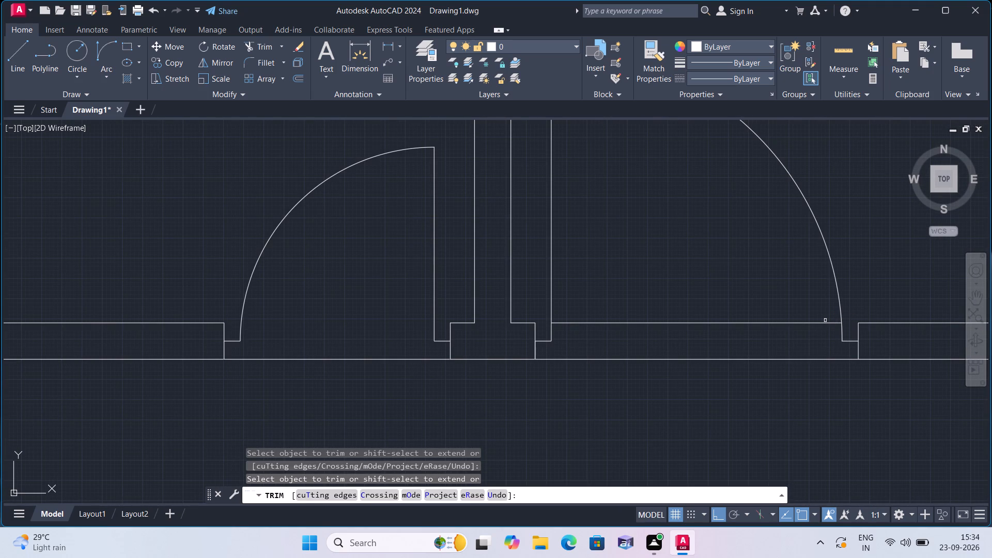
left_click(825, 321)
left_click(817, 331)
Trim the upper wall line across the jambs and opening of the wider door at the right of the top middle room.
scroll(774, 319, "down", 1)
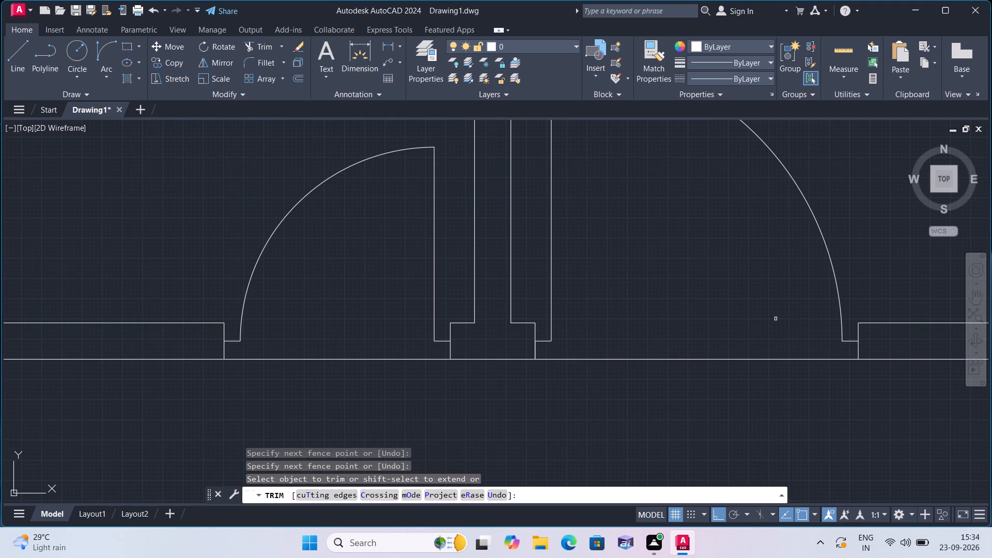
scroll(774, 319, "down", 1)
middle_click_drag(761, 316, 722, 249)
scroll(719, 230, "down", 2)
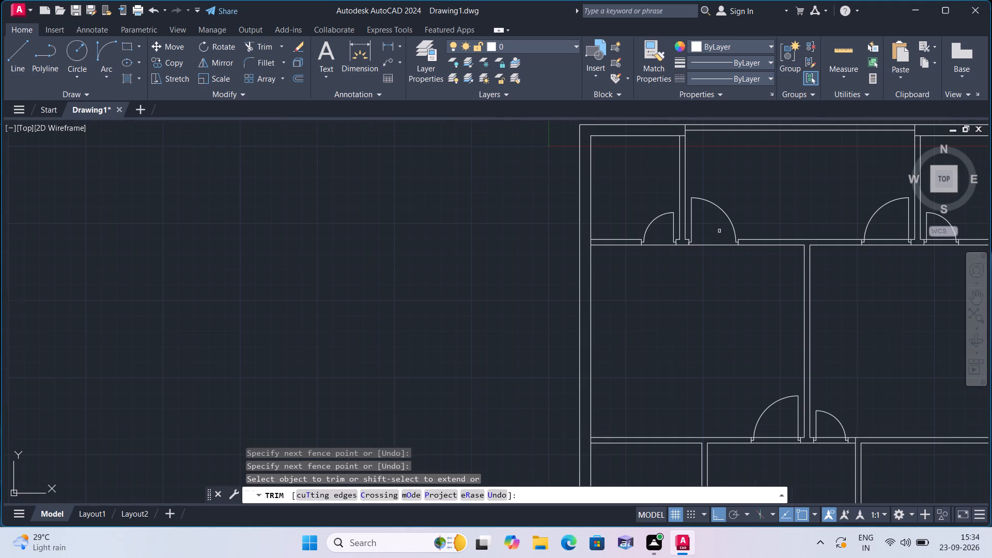
middle_click_drag(900, 289, 794, 313)
middle_click_drag(791, 316, 735, 321)
scroll(684, 282, "up", 3)
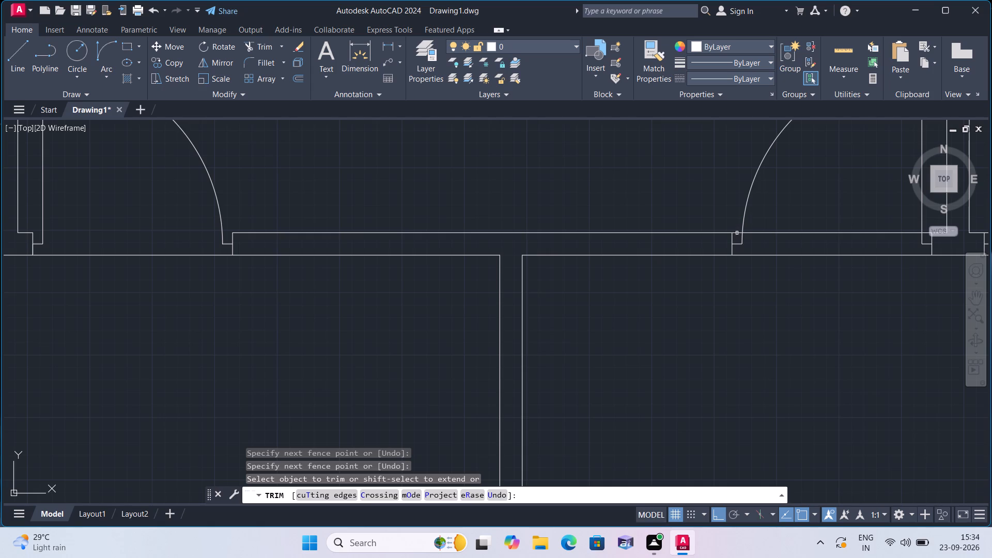
left_click(737, 234)
left_click(754, 232)
scroll(776, 246, "down", 2)
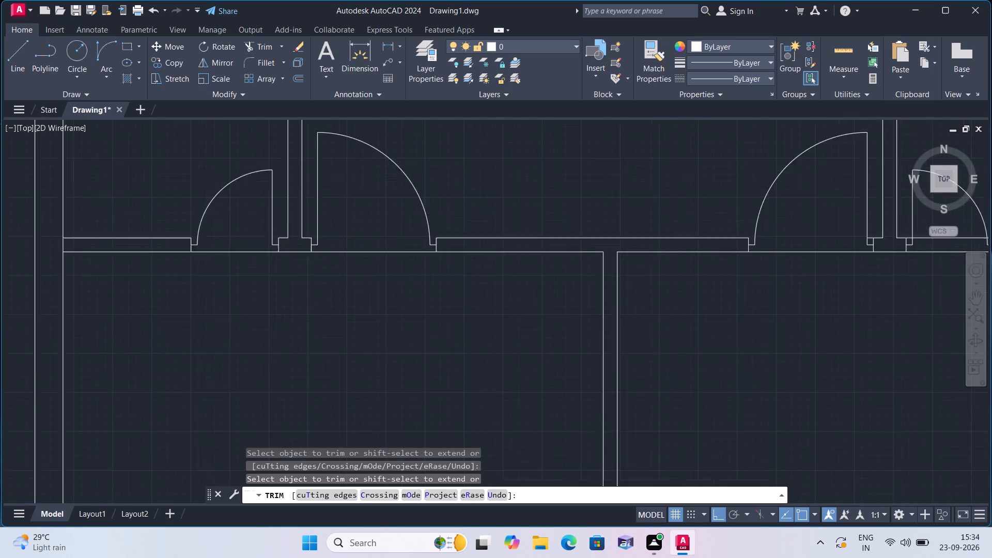
middle_click_drag(784, 291, 627, 268)
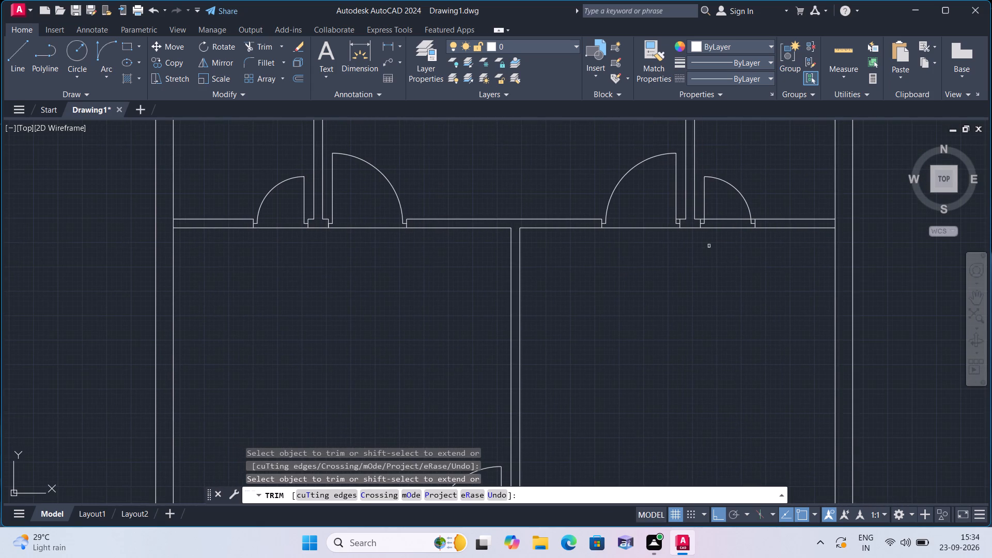
scroll(704, 234, "up", 3)
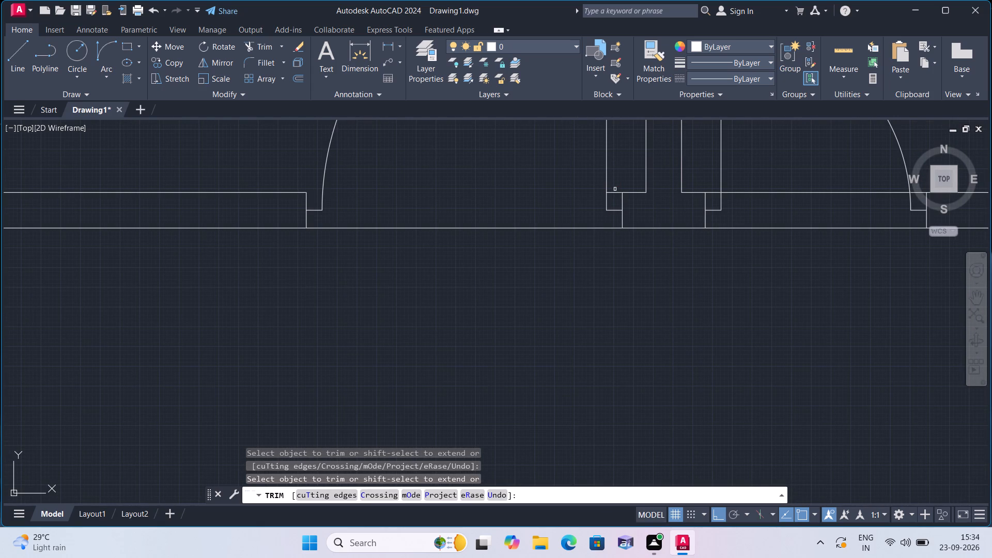
left_click(615, 191)
Trim the upper wall line across the jambs and opening of the small door in the plan's top-right room.
left_click(717, 193)
left_click(750, 192)
middle_click_drag(747, 195, 630, 208)
scroll(593, 210, "down", 1)
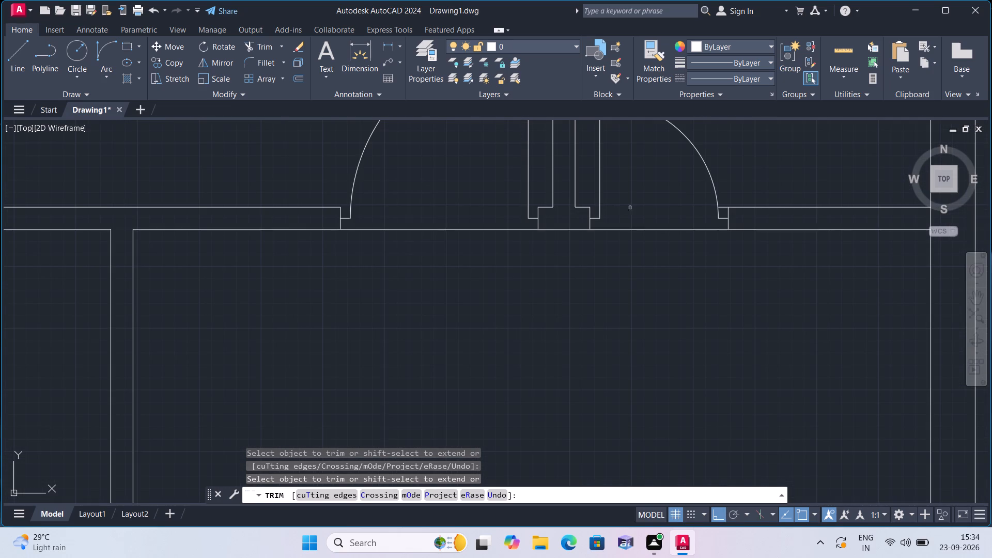
left_click(725, 207)
Trim the upper wall line across the jambs and opening of the wider door at the bottom of the second-row left room.
scroll(658, 218, "down", 4)
middle_click_drag(576, 284, 580, 252)
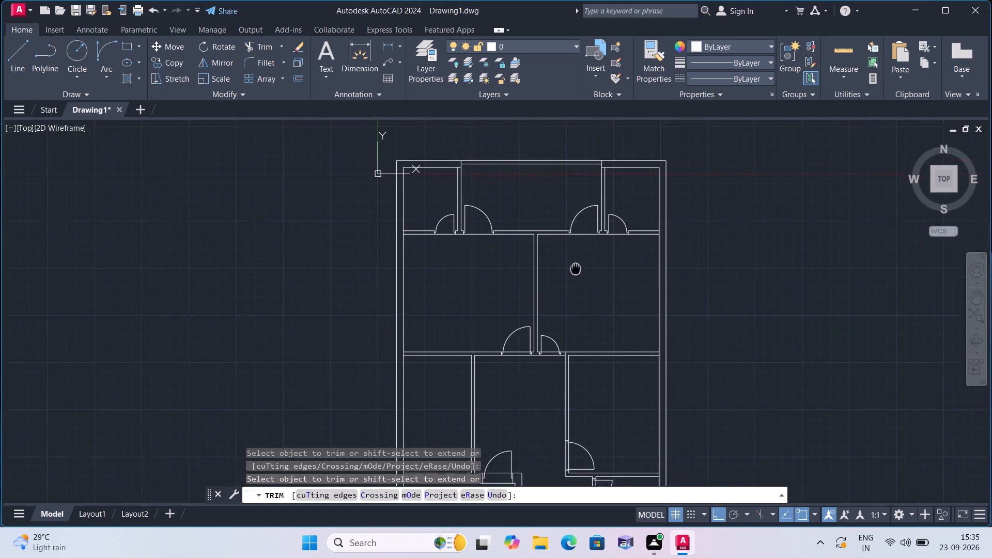
middle_click_drag(580, 252, 595, 220)
scroll(533, 296, "up", 5)
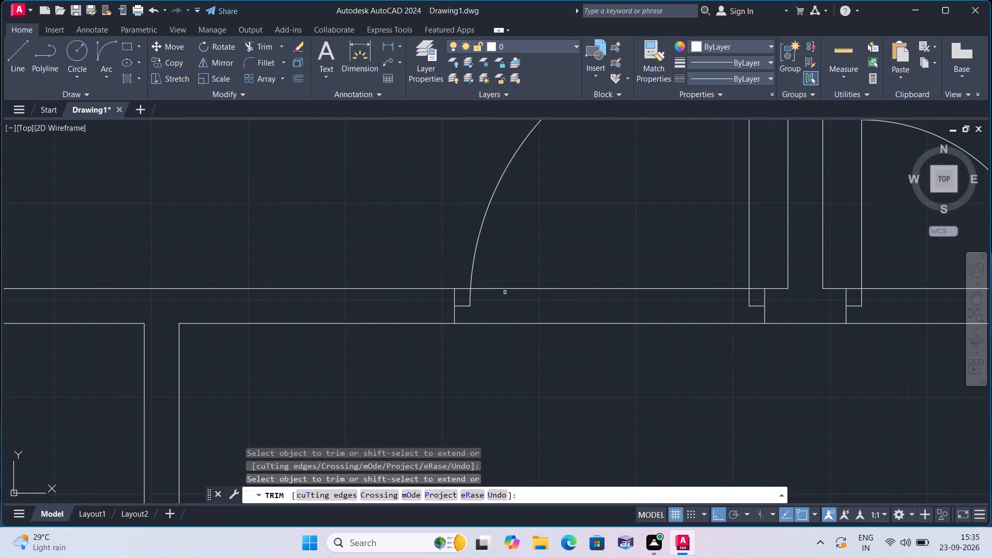
left_click(463, 289)
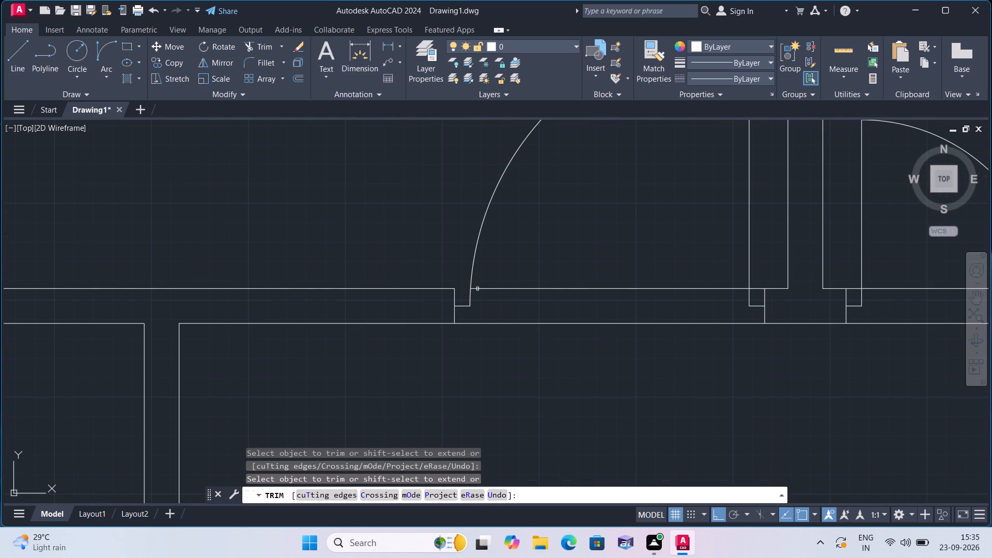
left_click(507, 289)
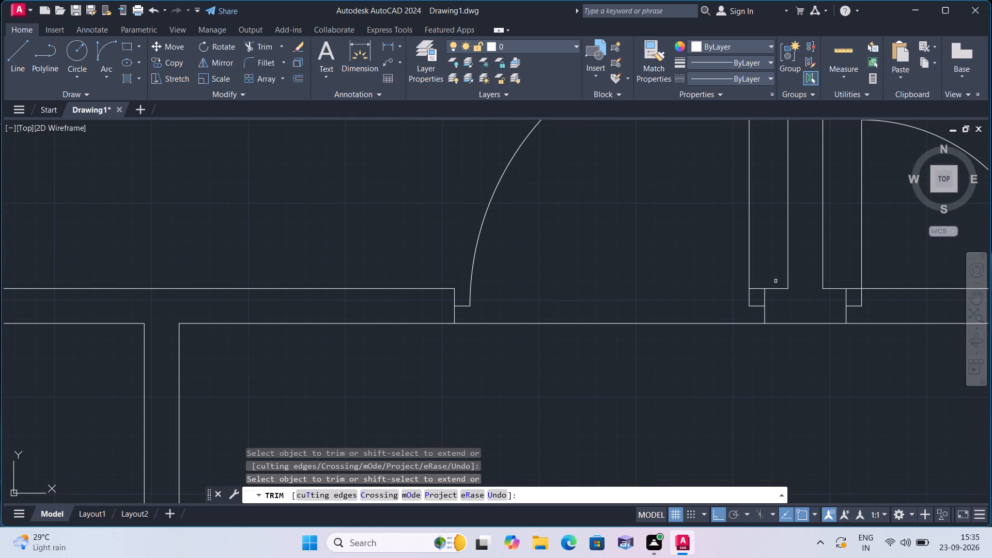
left_click(755, 289)
Trim the upper wall line across the jambs and opening of the small door at the bottom of the second-row right room.
left_click(858, 290)
scroll(853, 290, "down", 2)
middle_click_drag(838, 286, 805, 285)
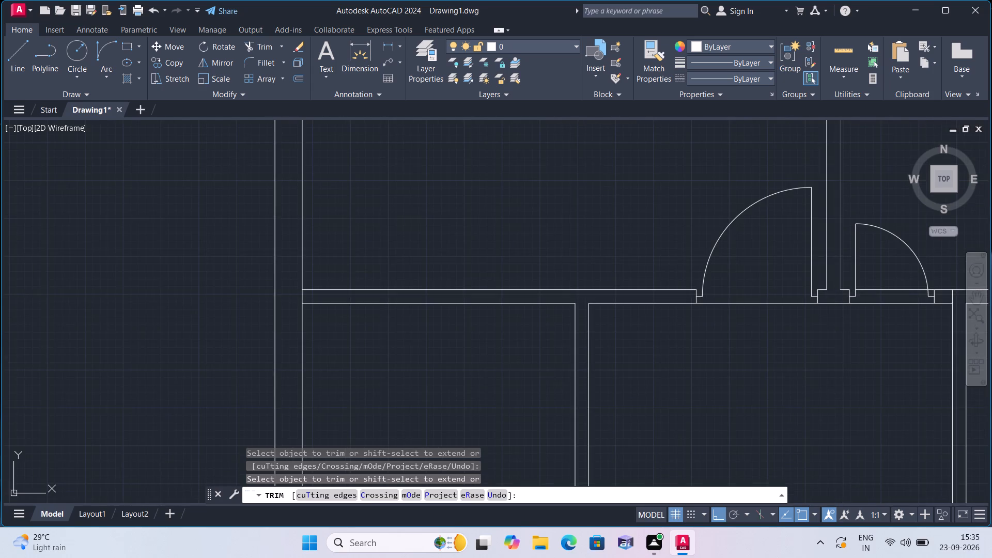
middle_click_drag(805, 285, 639, 271)
left_click(716, 274)
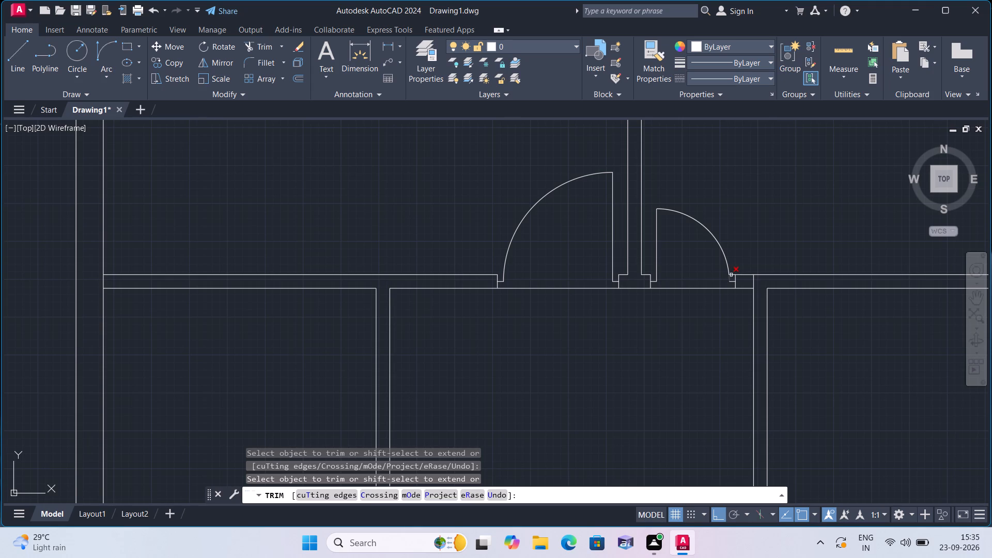
scroll(734, 273, "up", 2)
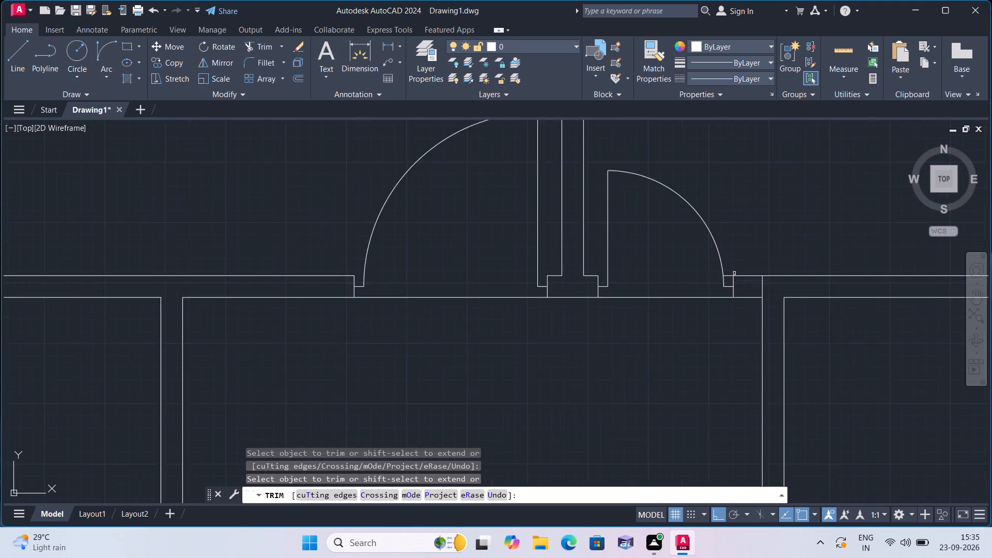
left_click(725, 278)
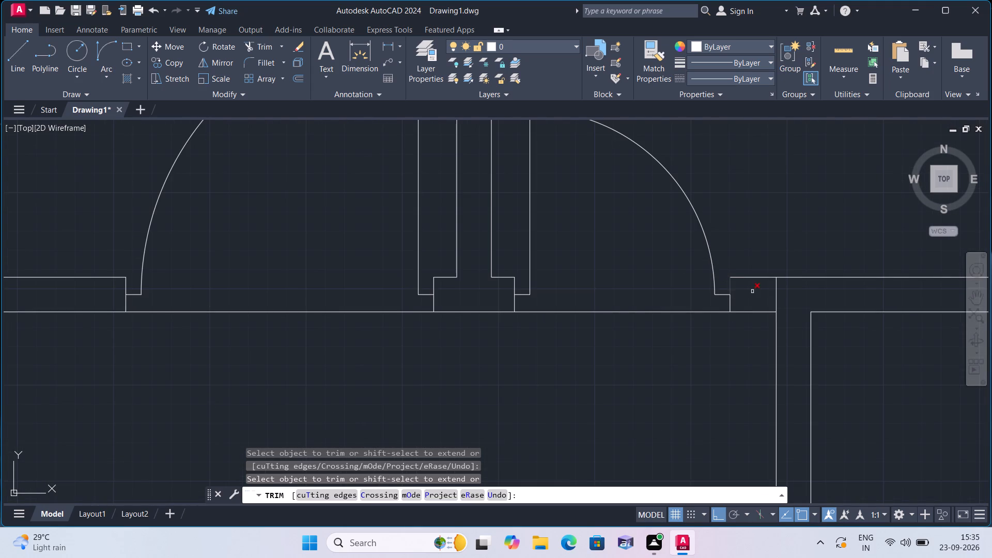
Trim the short vertical line crossing the wall junction just right of that small door.
left_click(768, 297)
left_click(797, 296)
Trim the upper wall line across the jambs and opening of the door in the thick wall below the third-row middle room.
scroll(796, 295, "down", 2)
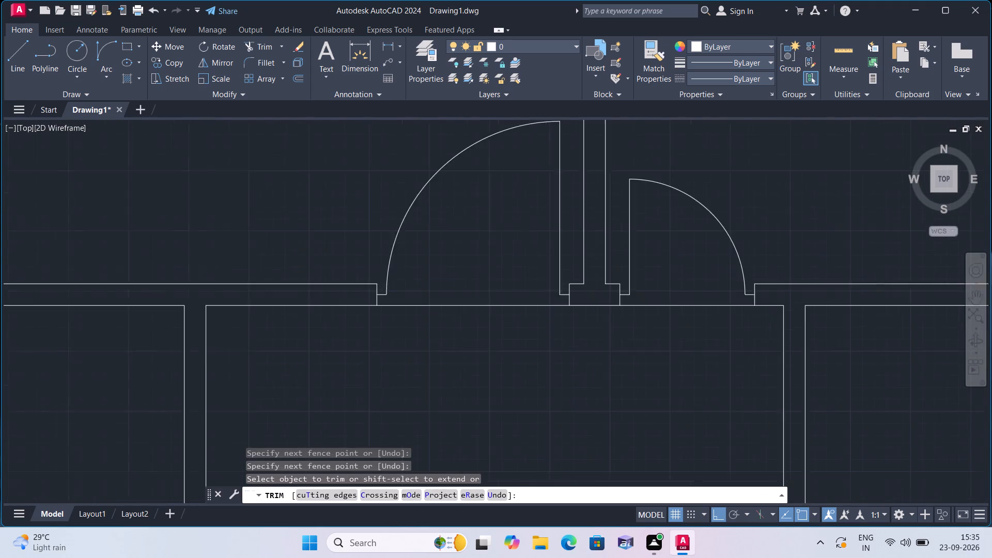
scroll(796, 295, "down", 2)
middle_click_drag(764, 315, 711, 214)
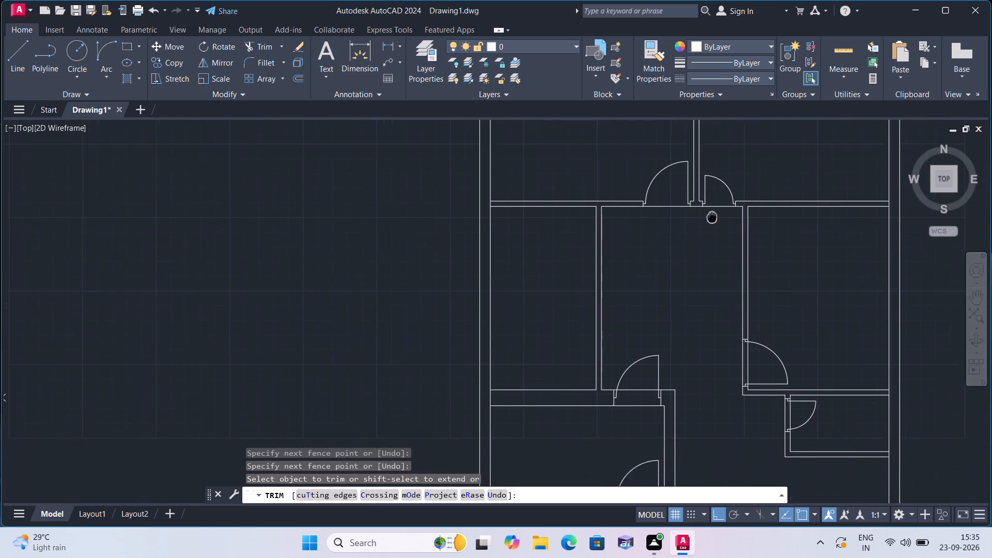
middle_click_drag(711, 214, 708, 214)
middle_click_drag(660, 339, 644, 278)
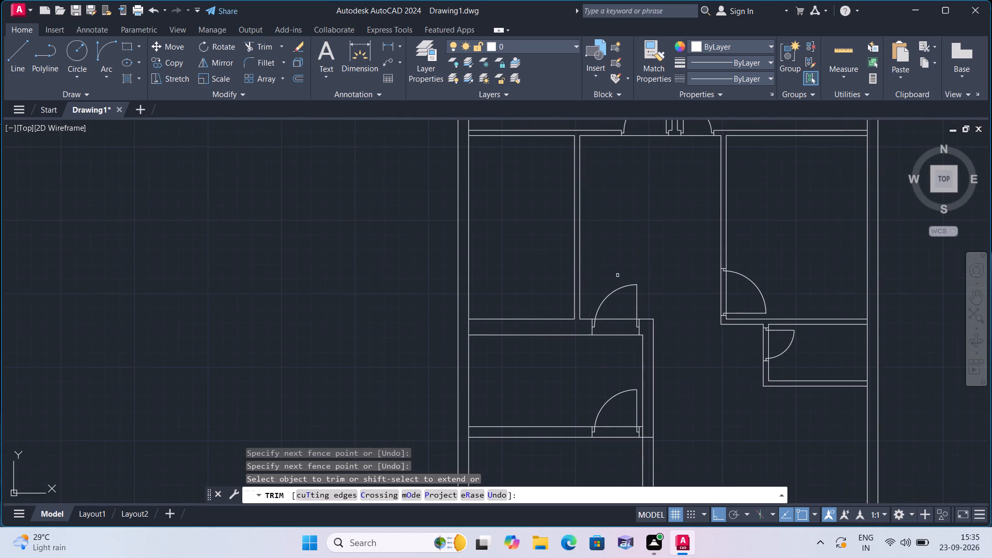
scroll(600, 332, "up", 5)
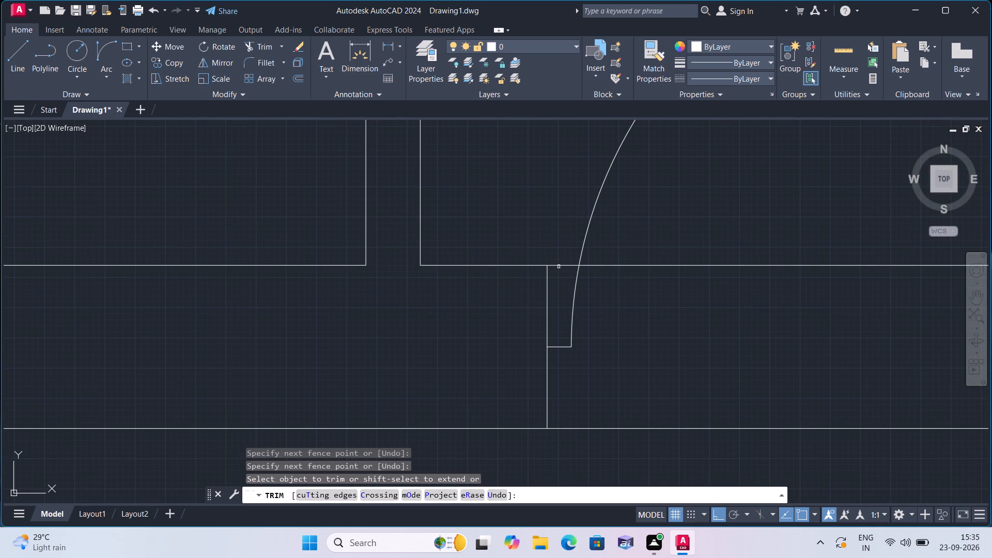
left_click(560, 265)
scroll(578, 272, "down", 2)
middle_click_drag(682, 314, 656, 261)
scroll(656, 261, "up", 1)
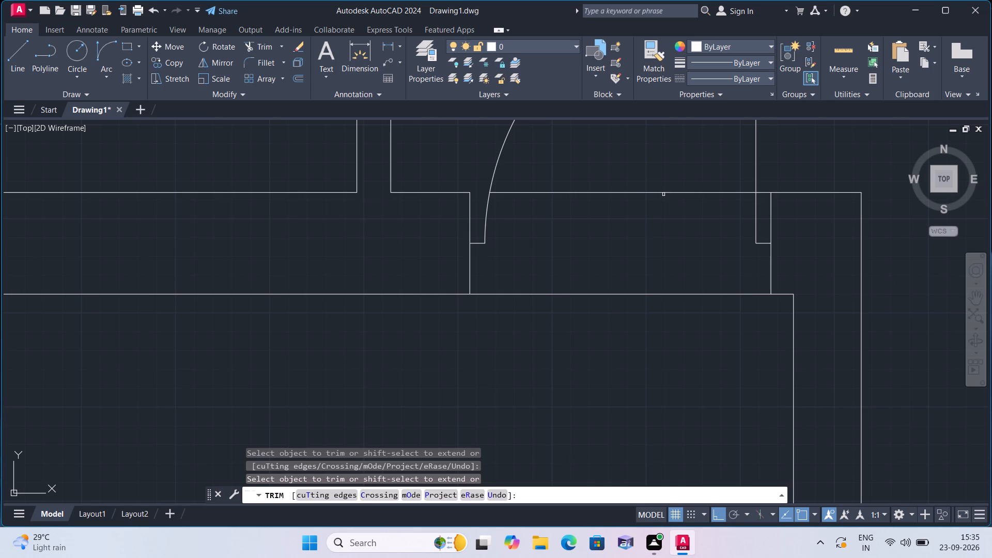
left_click(665, 191)
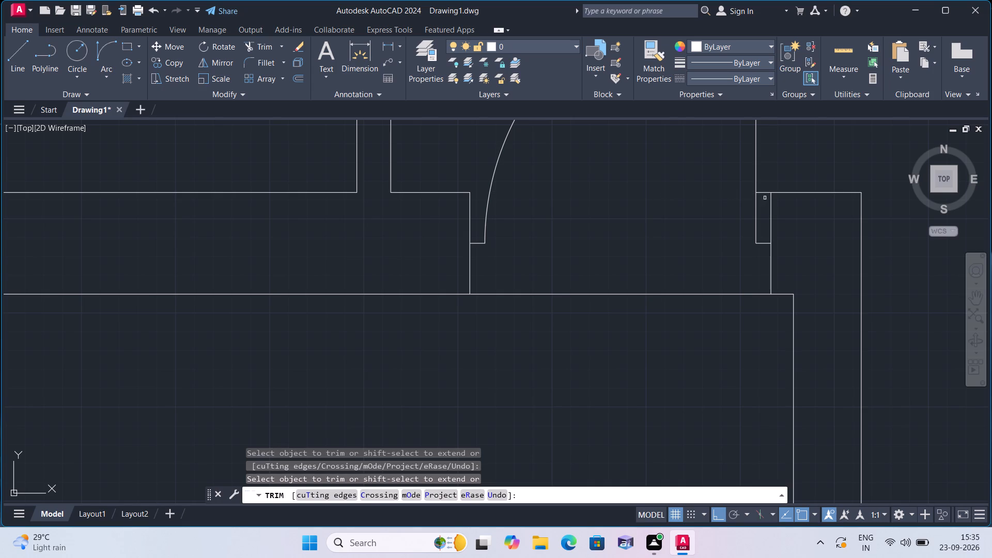
left_click(766, 191)
Trim the room-side wall line across the jambs and opening of the door in the third-row right room's left wall.
scroll(657, 213, "down", 3)
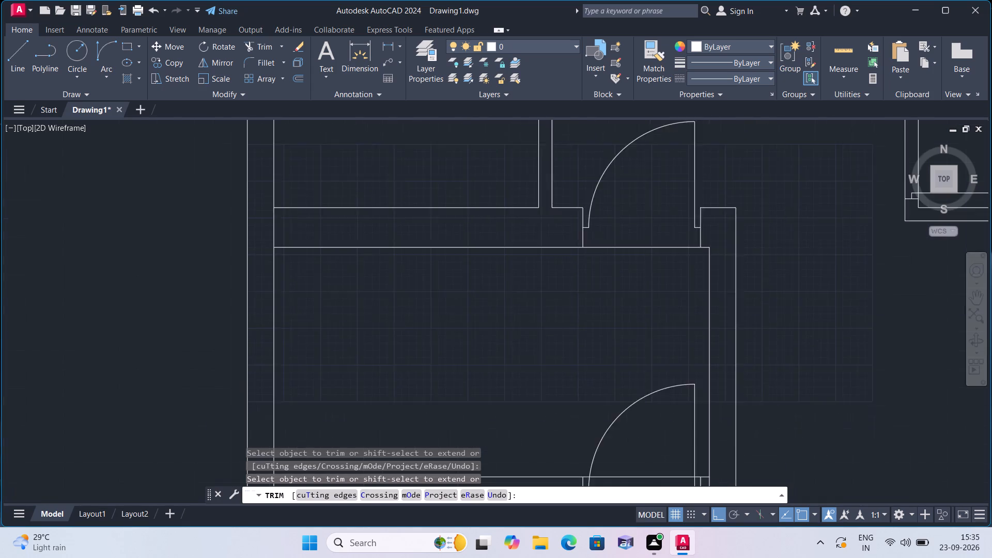
scroll(655, 220, "down", 1)
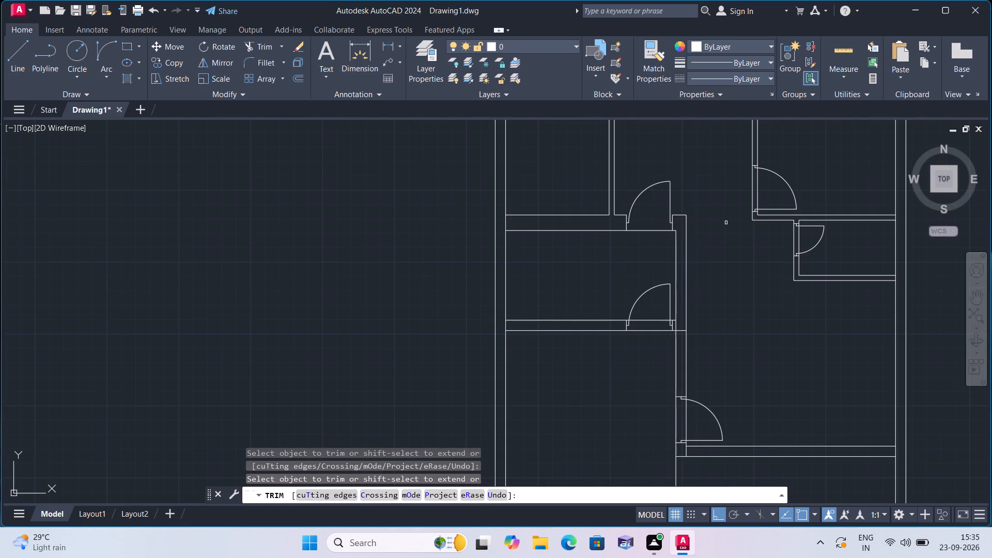
middle_click_drag(723, 223, 652, 252)
scroll(690, 195, "up", 3)
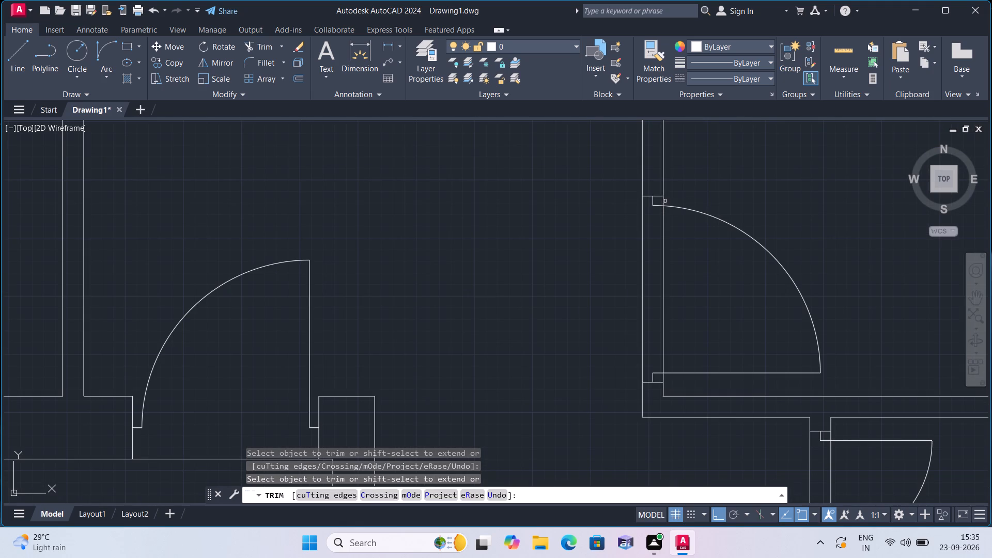
left_click(663, 199)
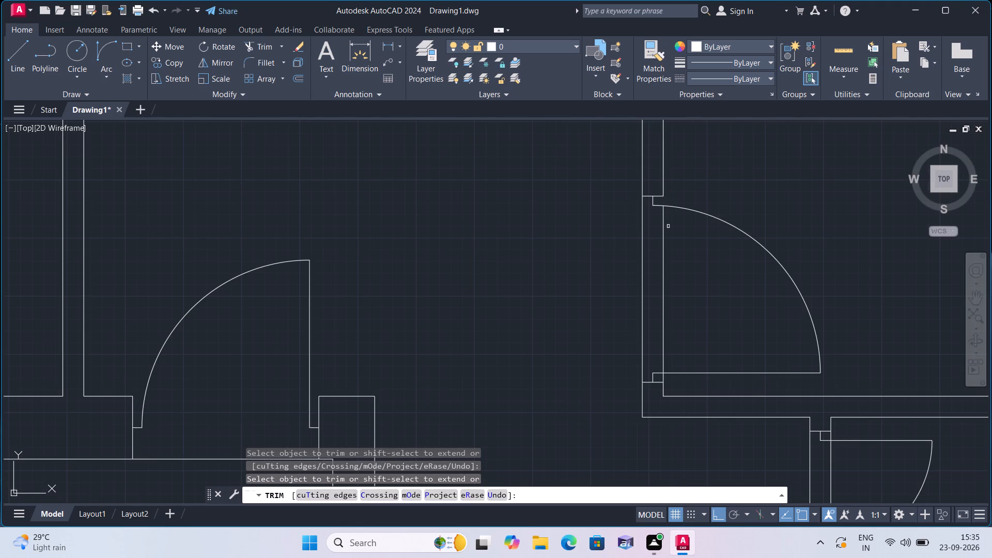
left_click(664, 227)
scroll(686, 262, "down", 1)
middle_click_drag(687, 263, 684, 178)
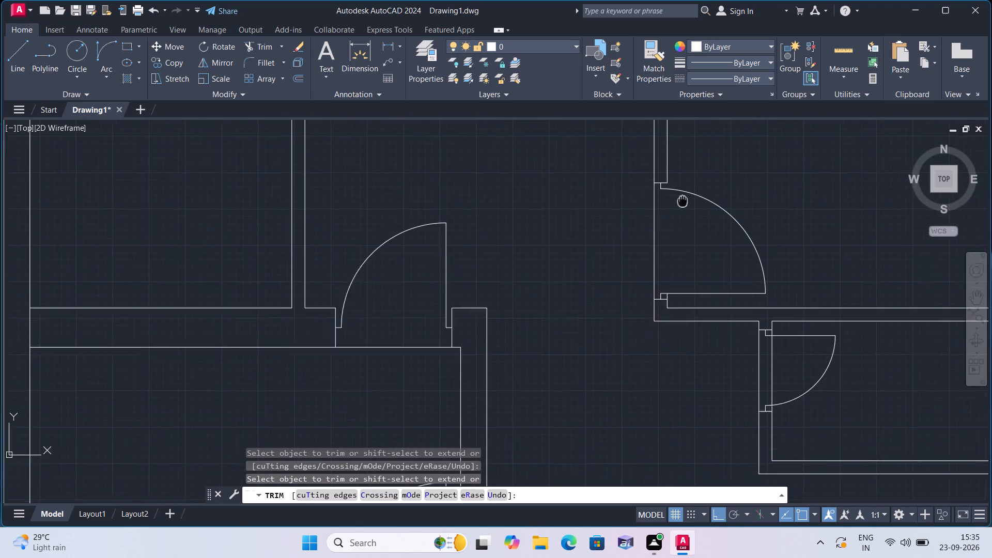
middle_click_drag(684, 178, 685, 175)
scroll(663, 251, "up", 3)
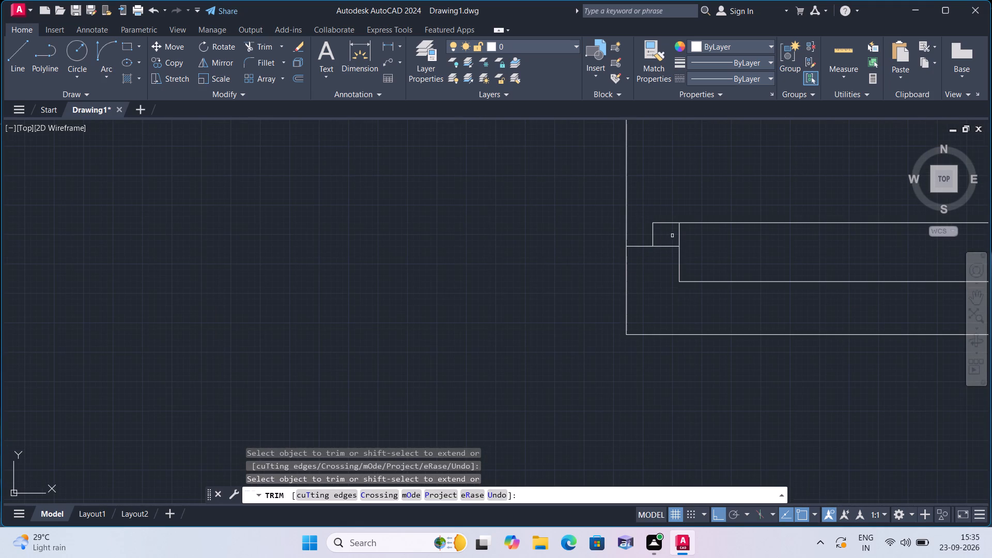
left_click(678, 235)
Trim the inner wall line across the jambs and opening of the small door in the little room below the third-row right room.
scroll(662, 249, "down", 4)
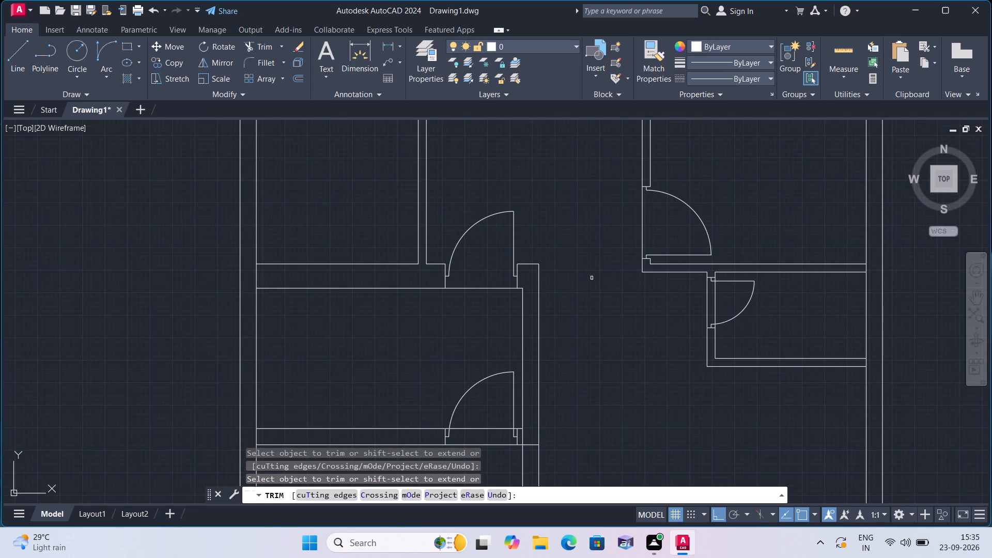
scroll(720, 275, "up", 3)
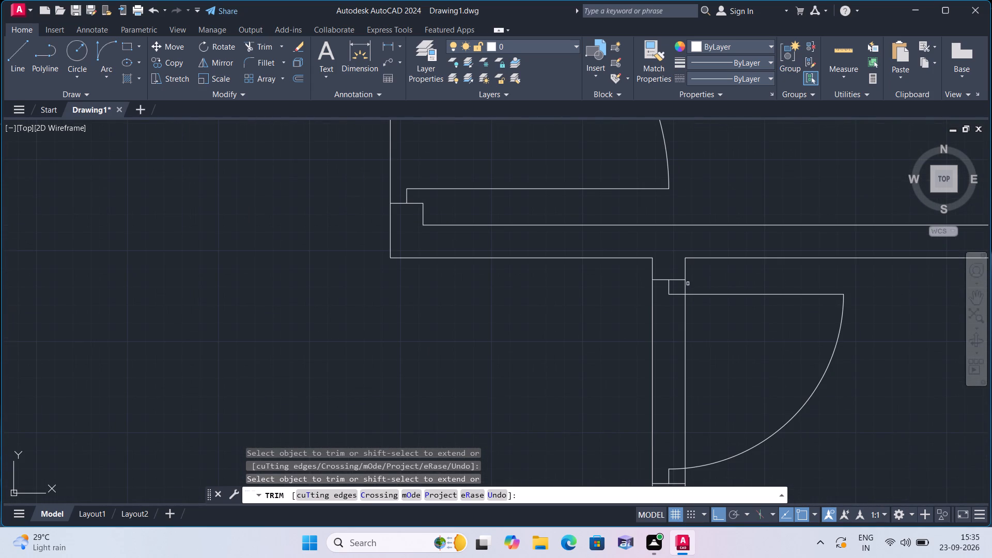
left_click(687, 286)
scroll(687, 287, "down", 1)
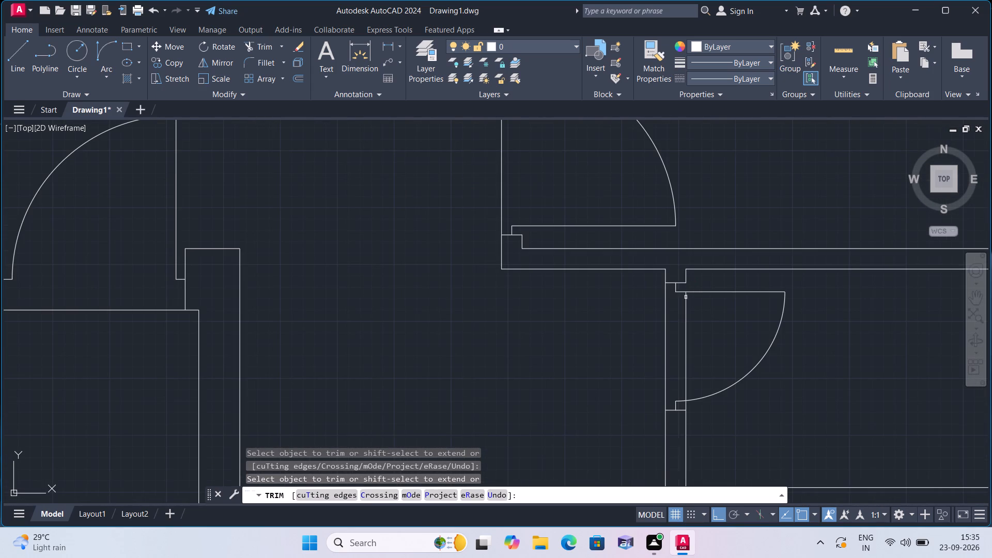
left_click(687, 307)
middle_click_drag(727, 332, 695, 220)
middle_click(695, 208)
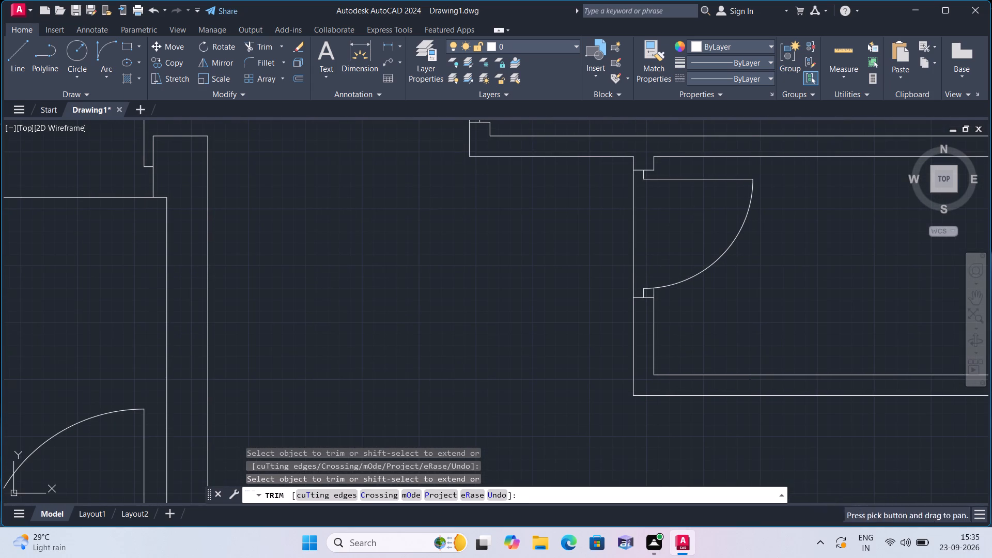
scroll(682, 300, "up", 1)
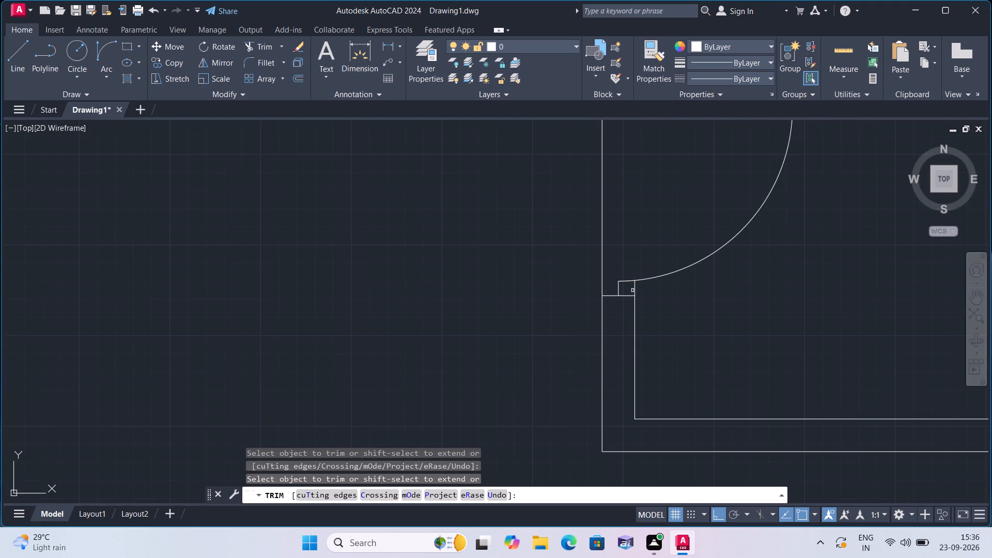
left_click(633, 290)
Trim the upper wall line across the jambs and opening of the door in the lower wall of the fourth-row left room.
scroll(634, 291, "down", 2)
middle_click_drag(678, 303, 671, 281)
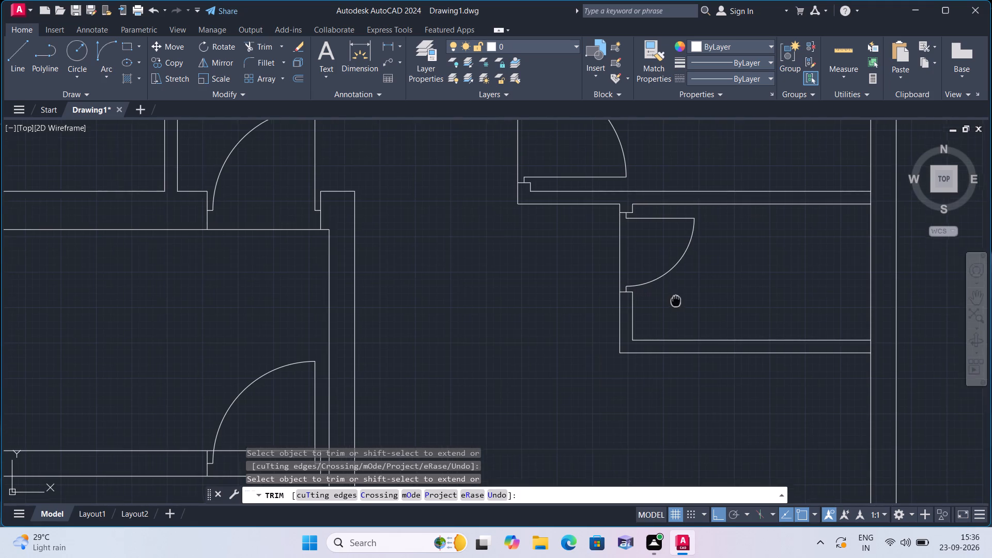
middle_click_drag(671, 281, 682, 175)
scroll(697, 152, "down", 2)
scroll(515, 229, "up", 4)
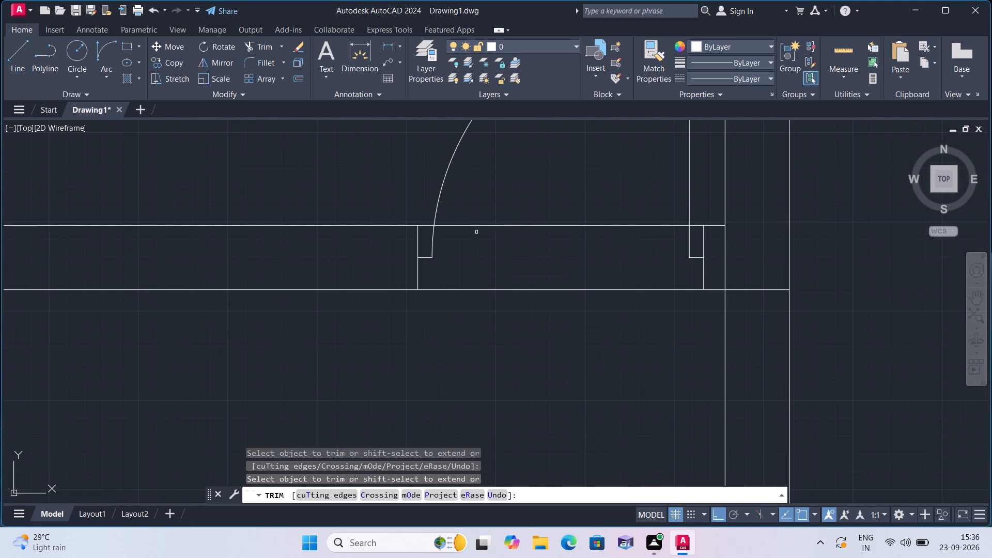
left_click(426, 224)
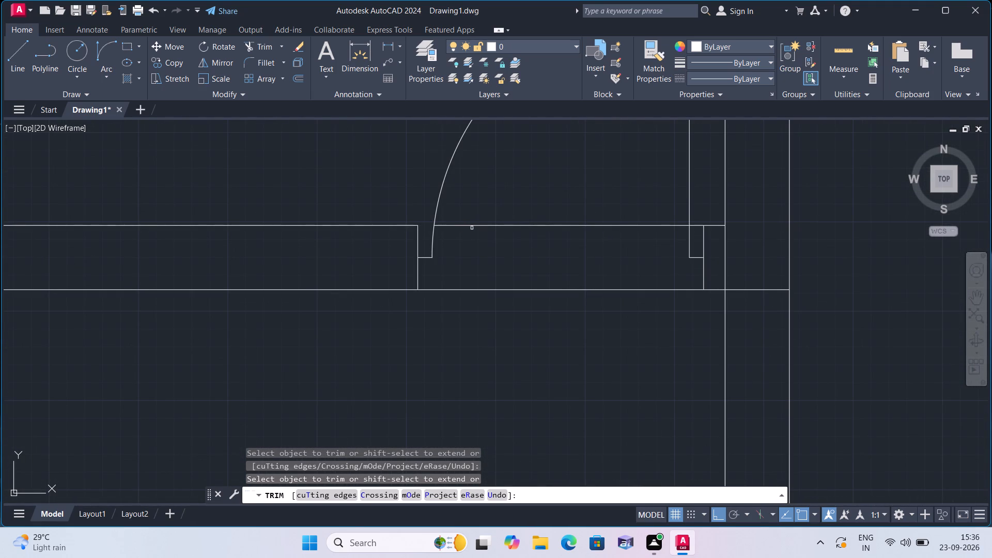
left_click(472, 227)
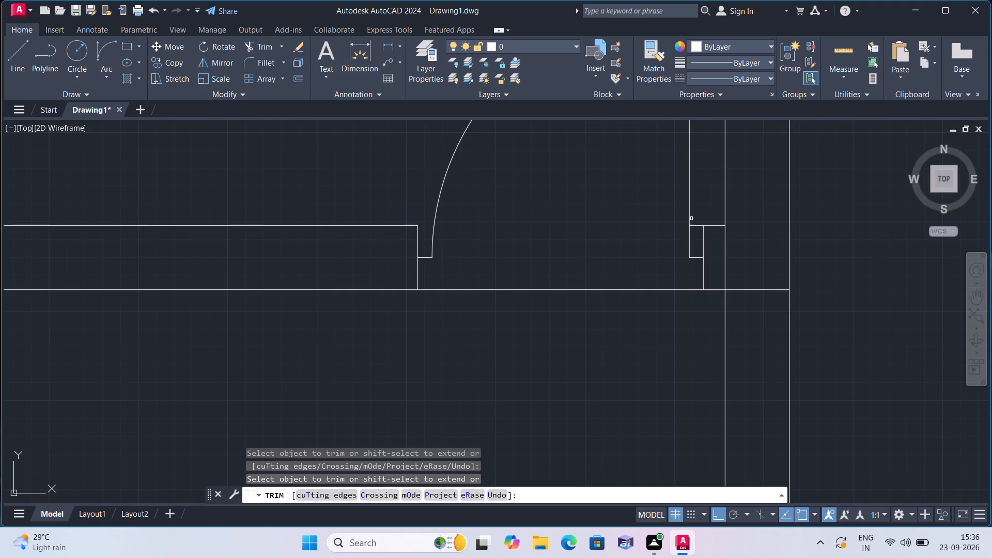
left_click(695, 227)
Trim the vertical and horizontal line pieces crossing the wall junction just right of that door.
left_click(724, 251)
scroll(724, 251, "down", 2)
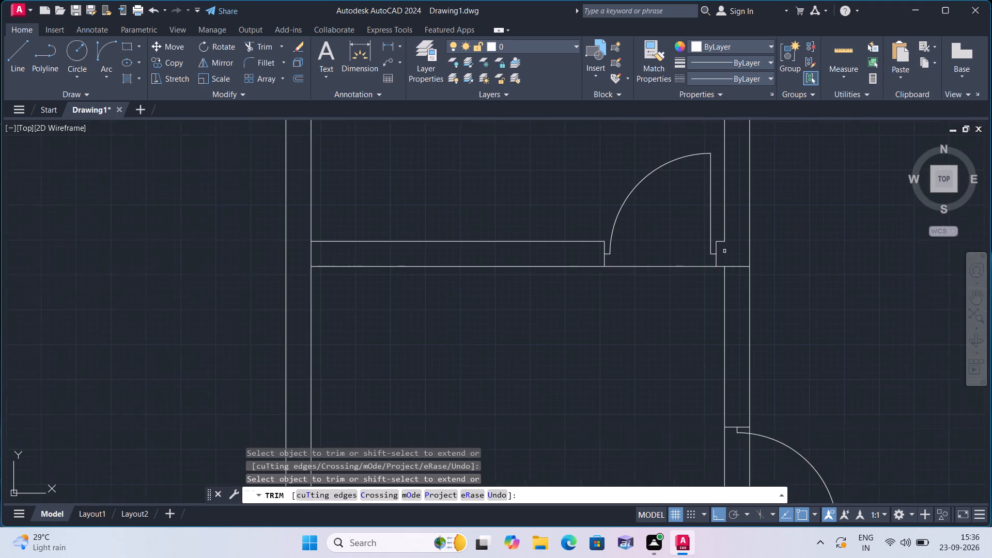
scroll(724, 251, "down", 2)
scroll(727, 255, "up", 1)
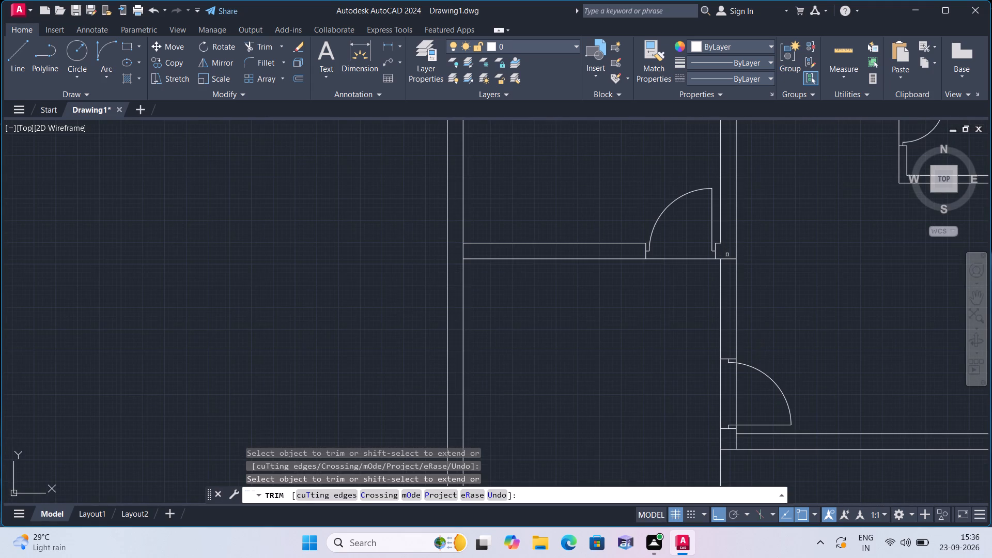
scroll(727, 255, "down", 2)
scroll(729, 253, "up", 3)
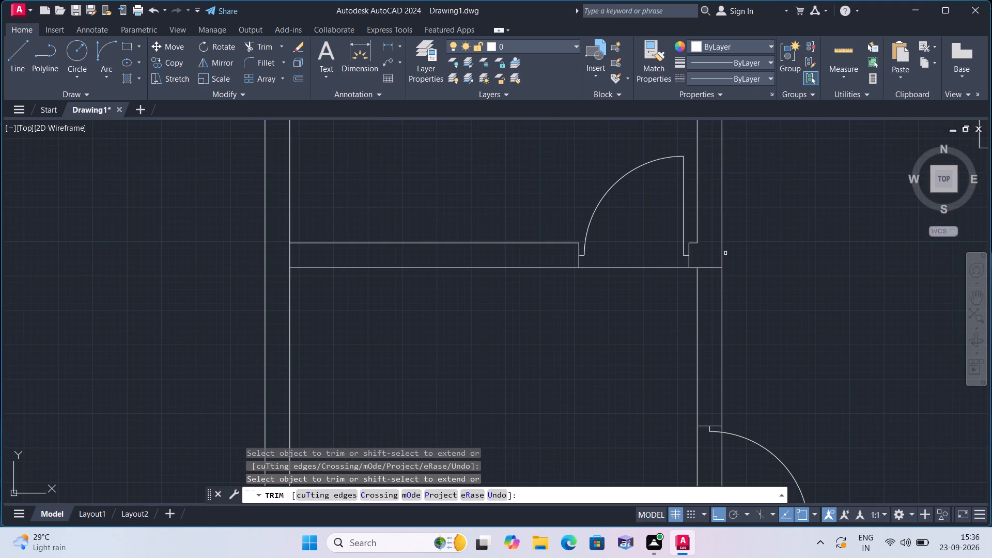
left_click(714, 267)
scroll(762, 262, "down", 1)
middle_click_drag(762, 262, 704, 184)
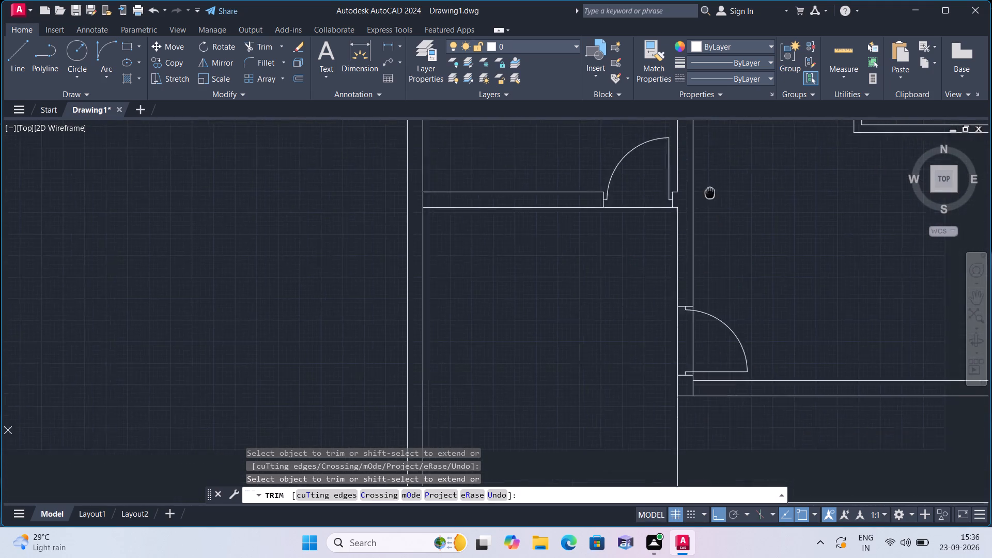
Trim the hall-side wall line across the jambs and opening of the door in the bottom-left room's right wall, down through the wall junction below.
middle_click_drag(704, 184, 698, 174)
scroll(676, 291, "up", 2)
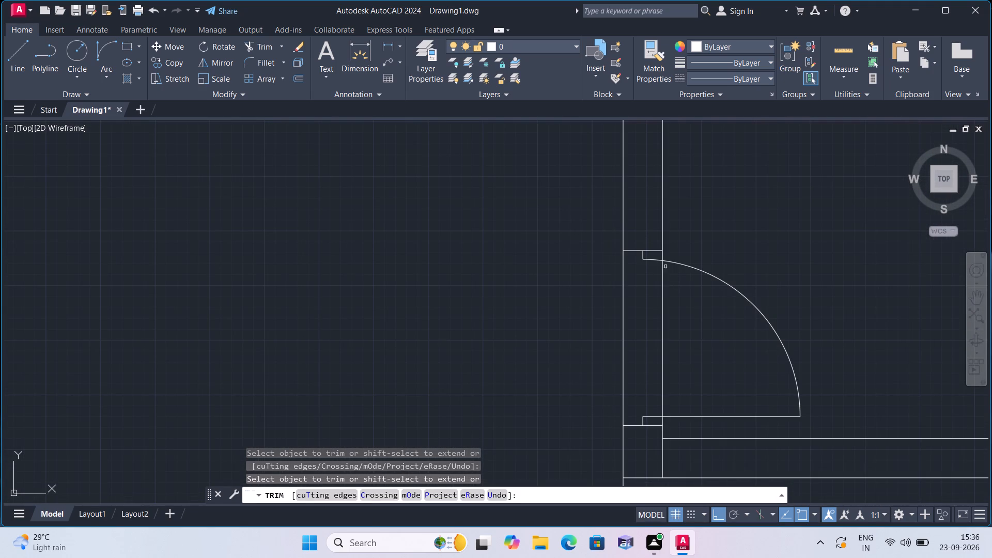
left_click(663, 257)
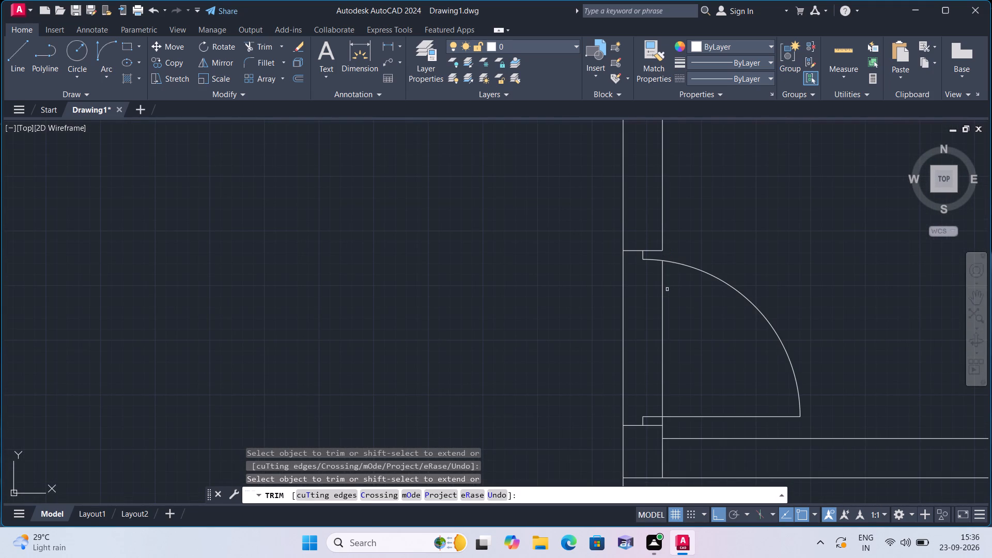
left_click(664, 292)
scroll(664, 292, "down", 3)
scroll(671, 326, "up", 3)
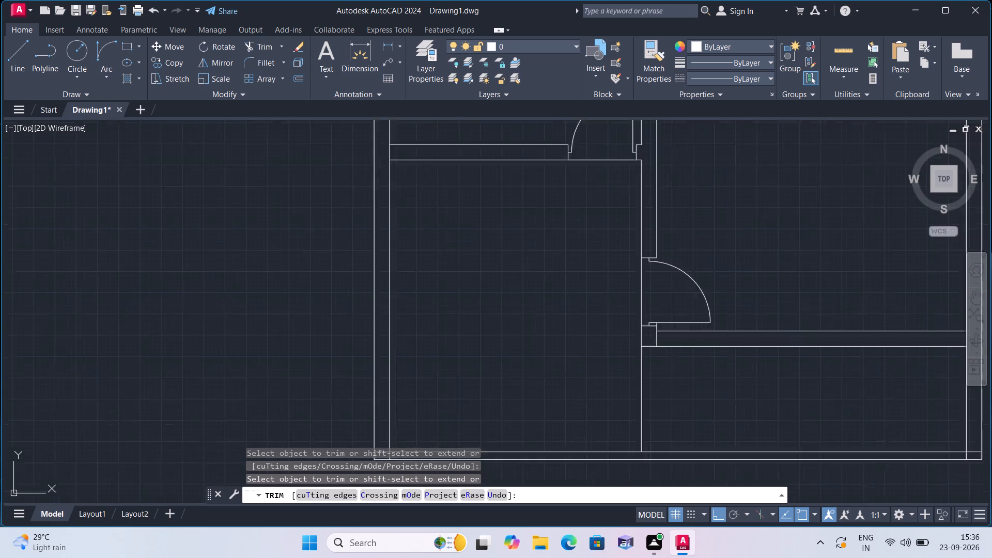
scroll(661, 327, "up", 2)
left_click(587, 315)
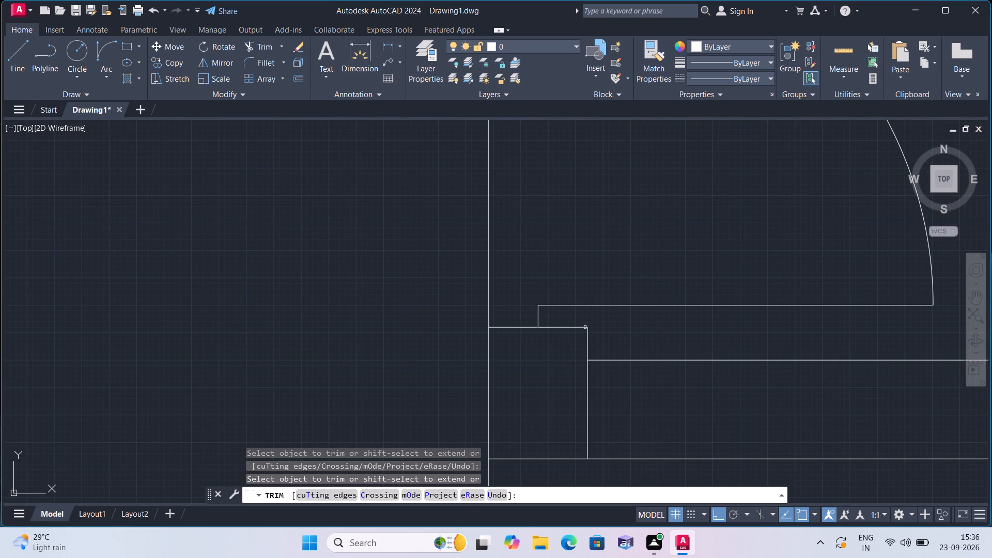
left_click(589, 400)
scroll(548, 319, "down", 6)
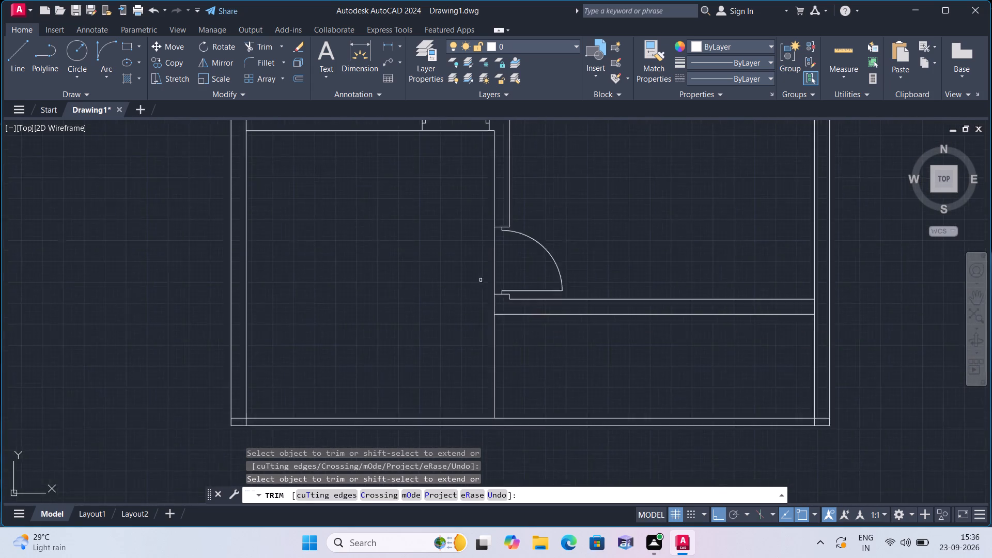
middle_click_drag(385, 259, 483, 333)
scroll(385, 259, "down", 1)
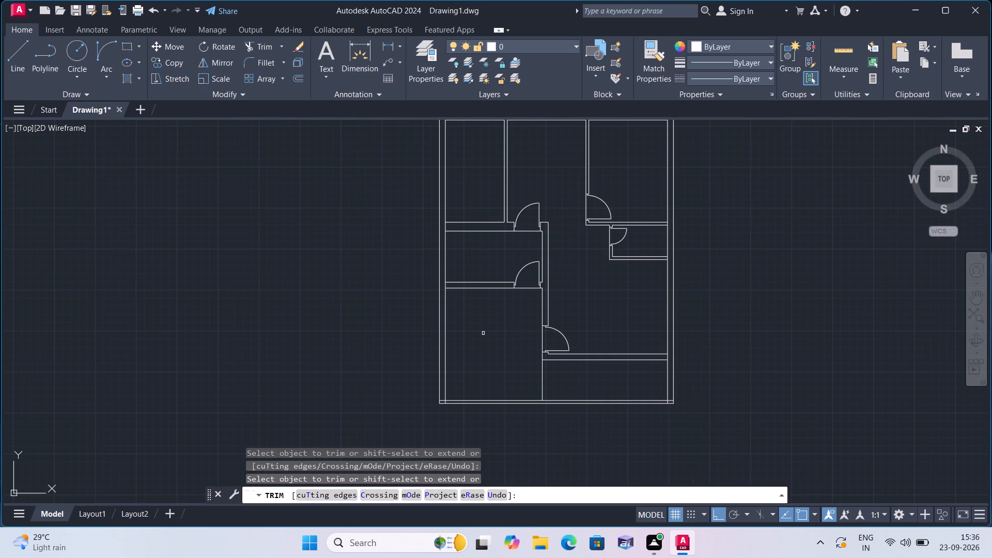
key("Escape")
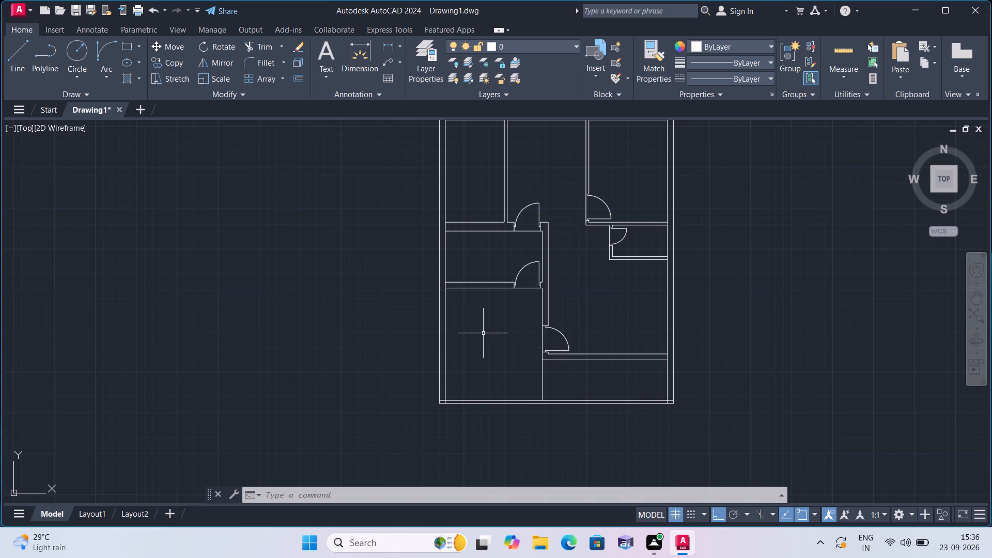
Offset the leaf lines of the doors in the bottom-left room's right and upper walls by 1" toward the inside of their swings.
scroll(483, 333, "down", 1)
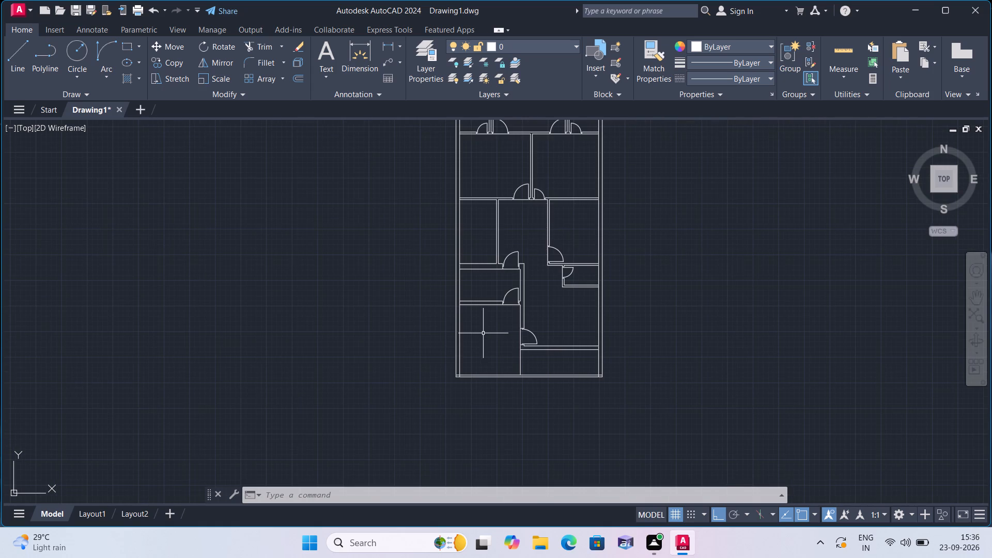
scroll(483, 333, "down", 1)
scroll(483, 333, "up", 2)
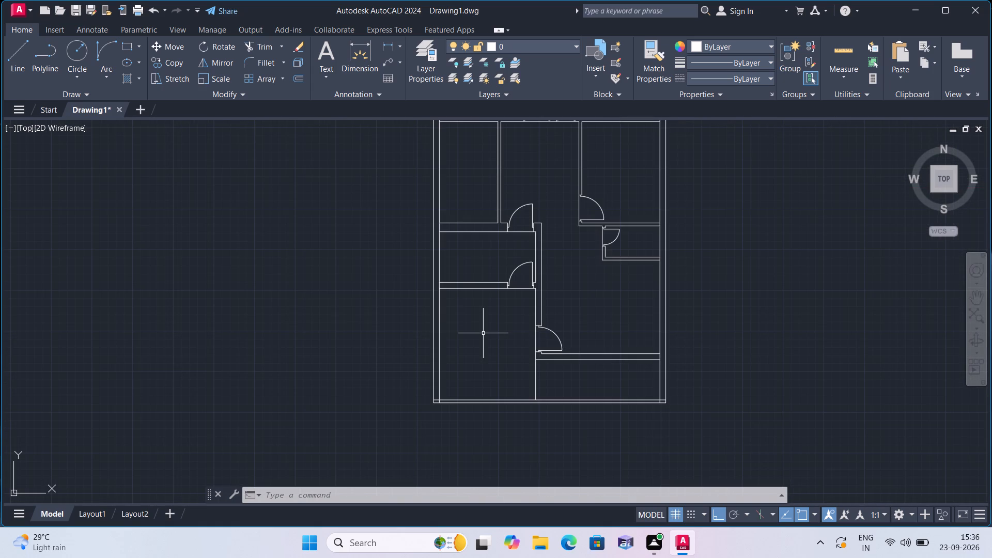
scroll(483, 333, "up", 3)
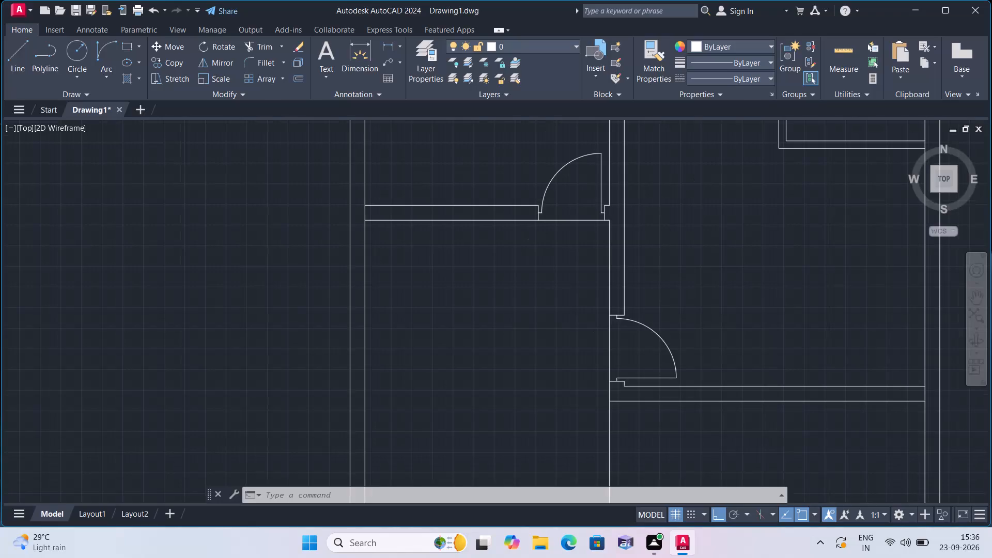
scroll(483, 333, "down", 1)
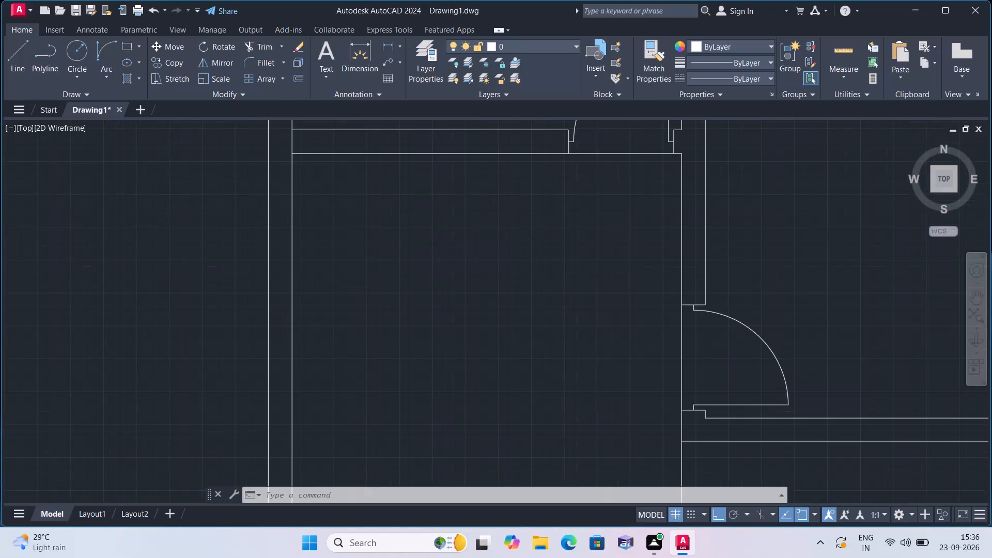
type("offset")
key("space")
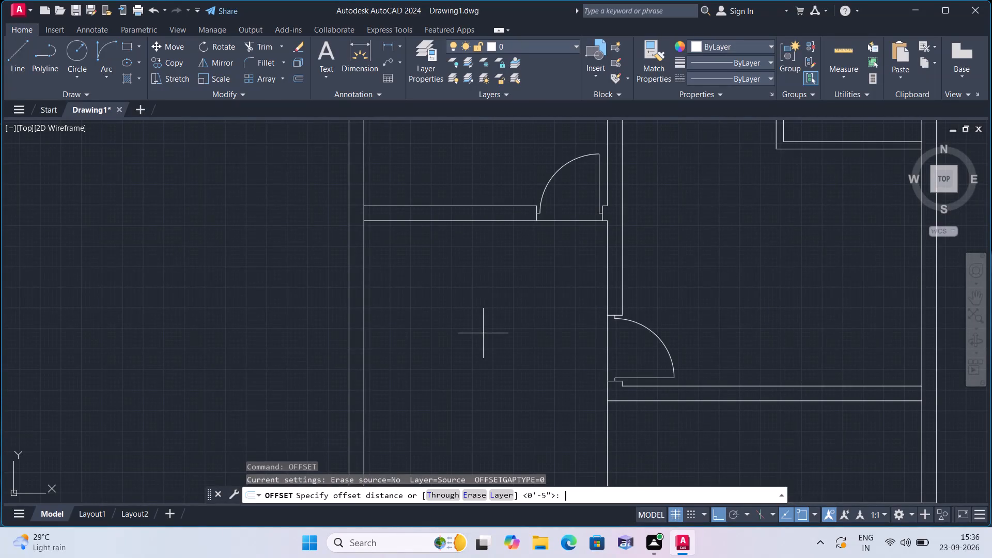
type("1\"")
key("space")
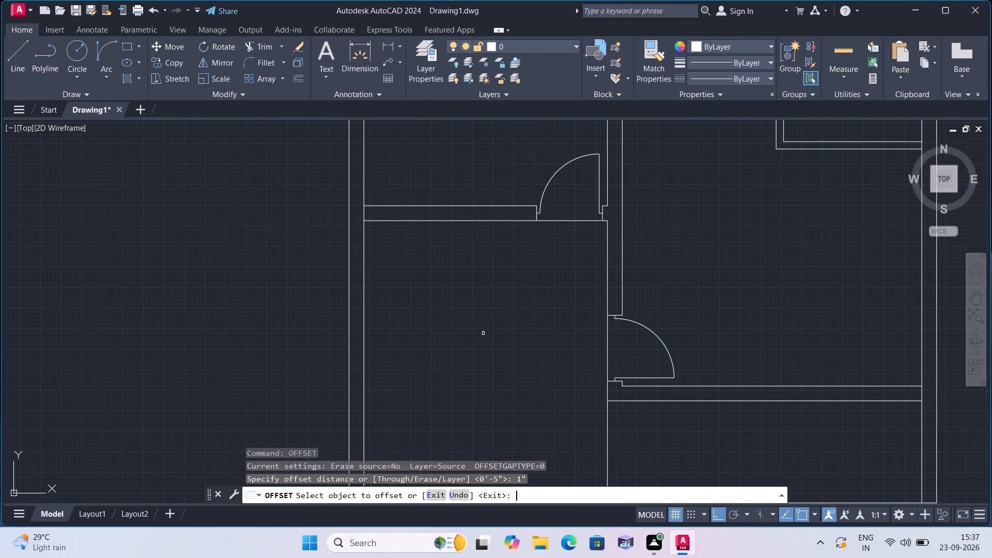
scroll(647, 356, "up", 3)
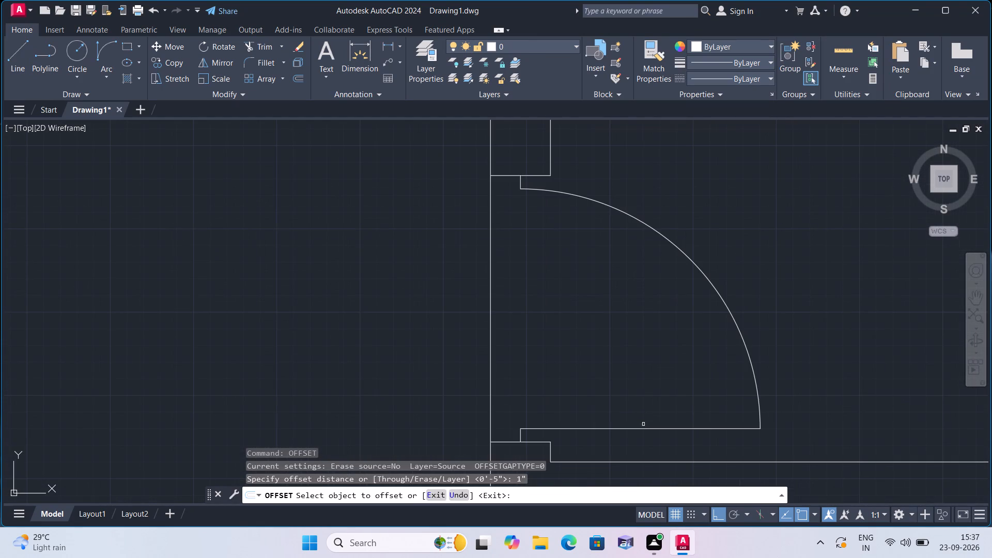
left_click(644, 427)
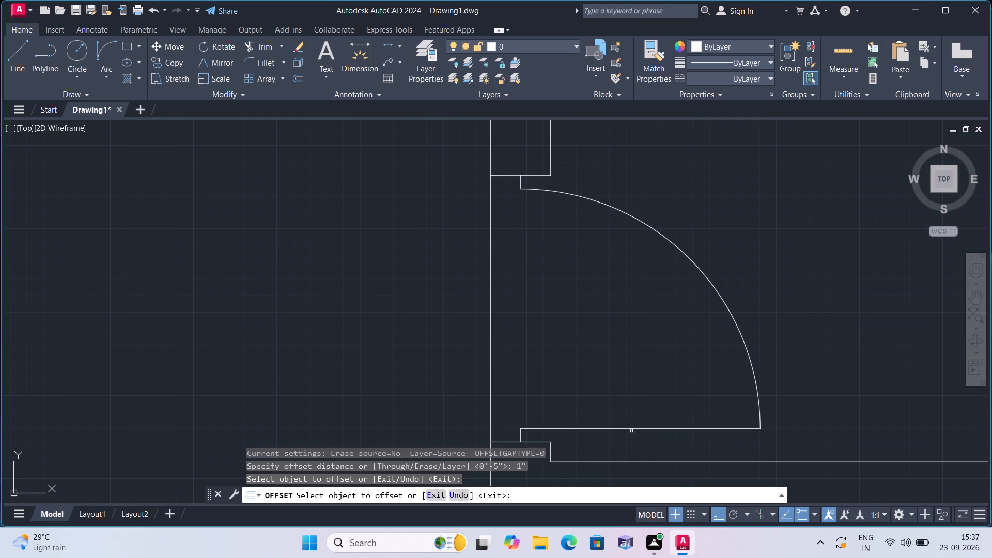
left_click(631, 429)
left_click(619, 382)
scroll(506, 326, "down", 2)
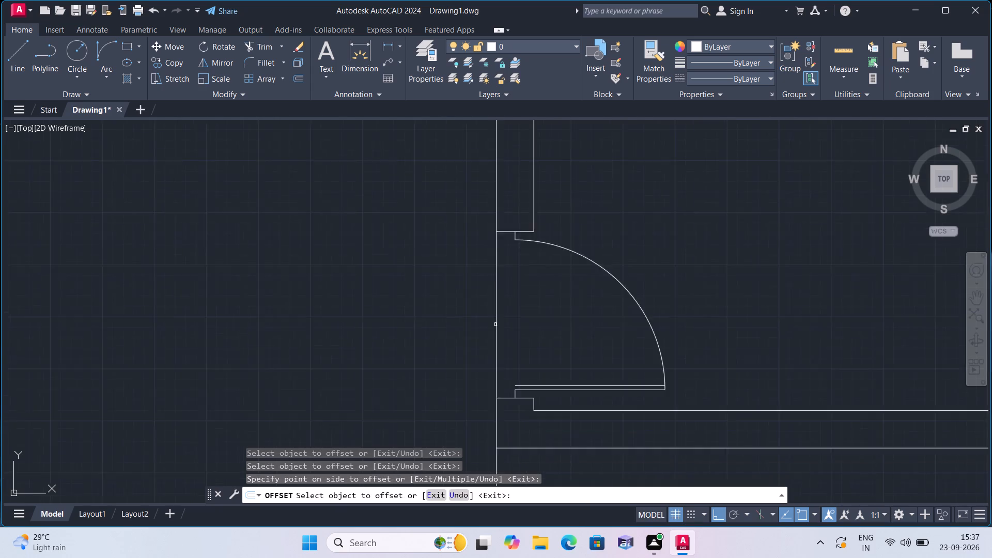
middle_click_drag(383, 267, 413, 376)
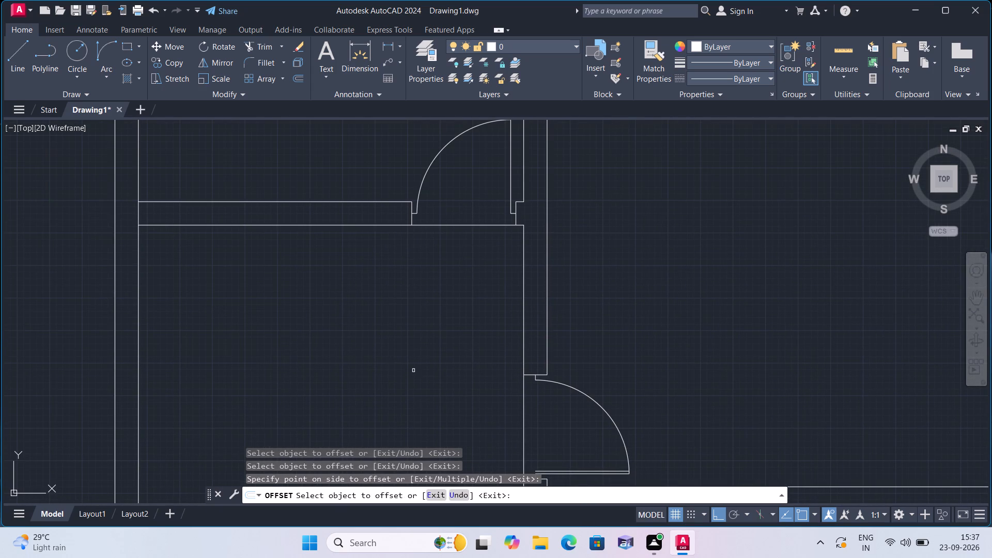
middle_click_drag(412, 396, 438, 451)
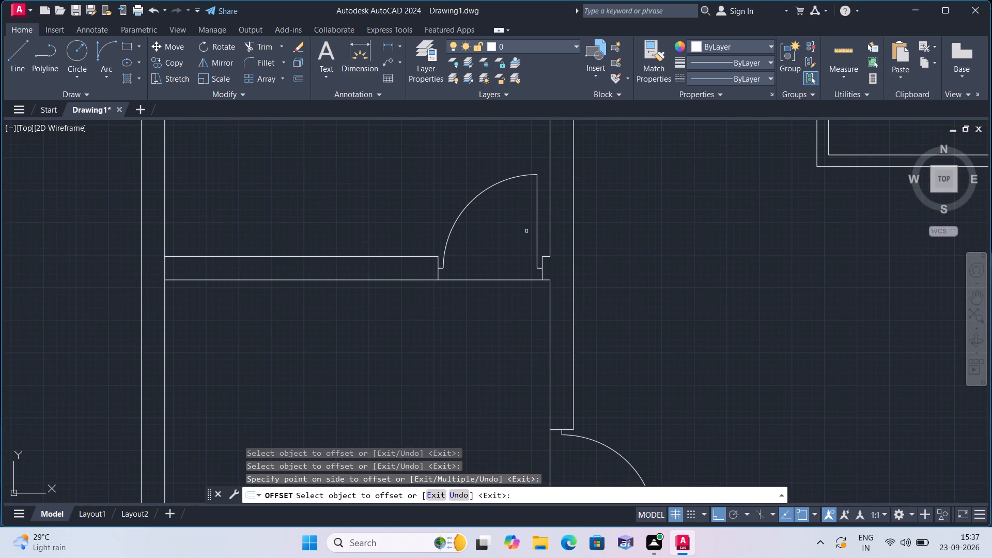
left_click(538, 239)
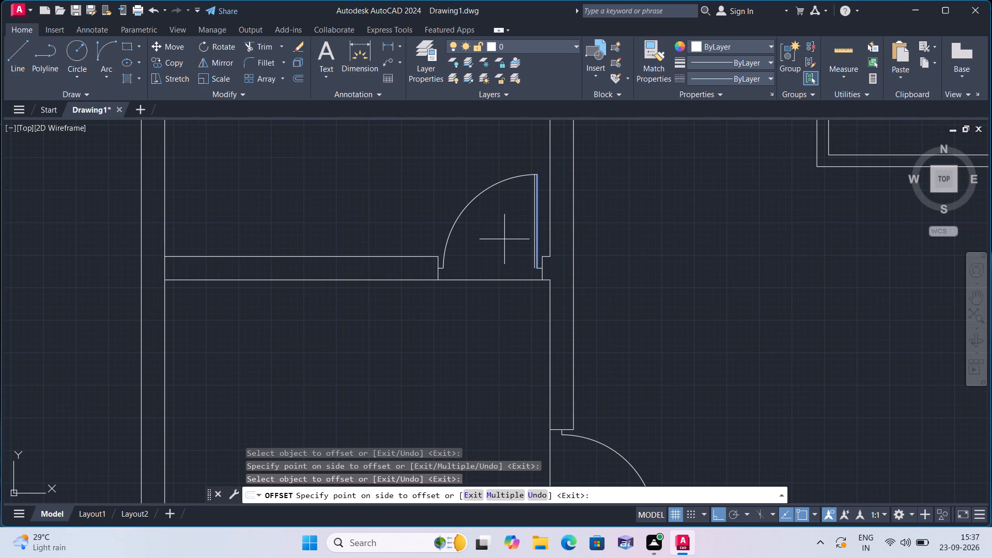
left_click(504, 239)
Offset the leaf lines 1" into the swing for the fourth-row left room's upper-wall door, the third-row right room's door and the little room's door.
middle_click_drag(460, 174, 422, 320)
scroll(460, 174, "down", 1)
scroll(422, 318, "down", 2)
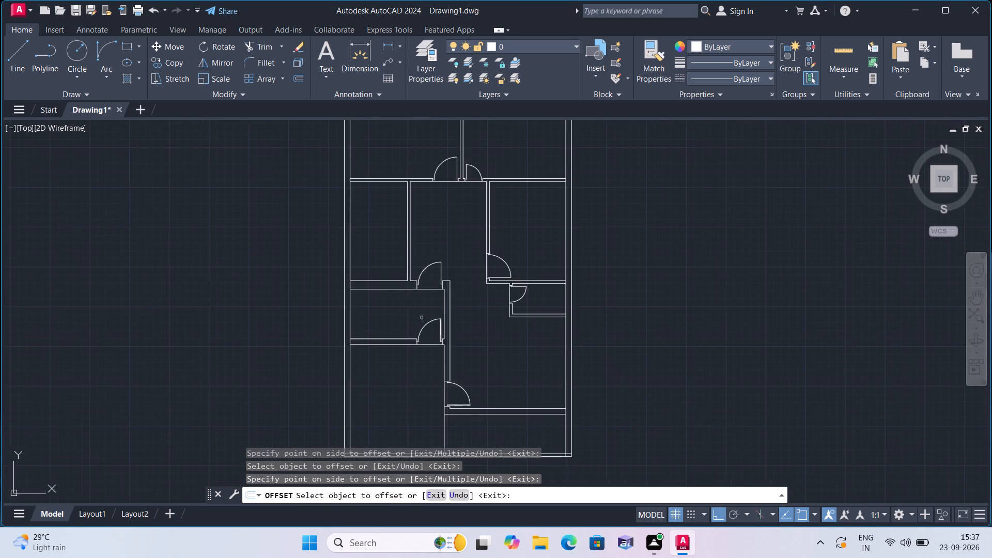
scroll(422, 318, "down", 1)
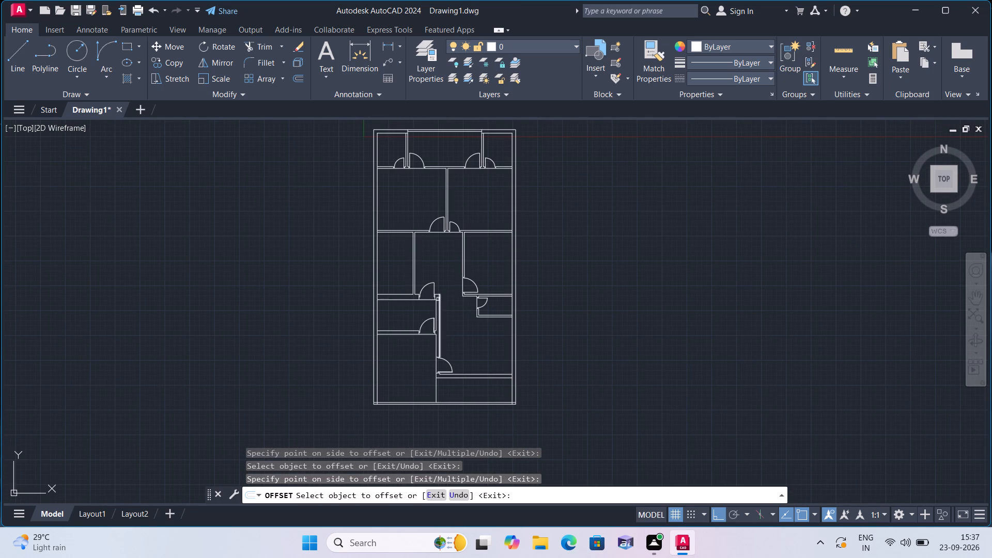
scroll(452, 301, "up", 3)
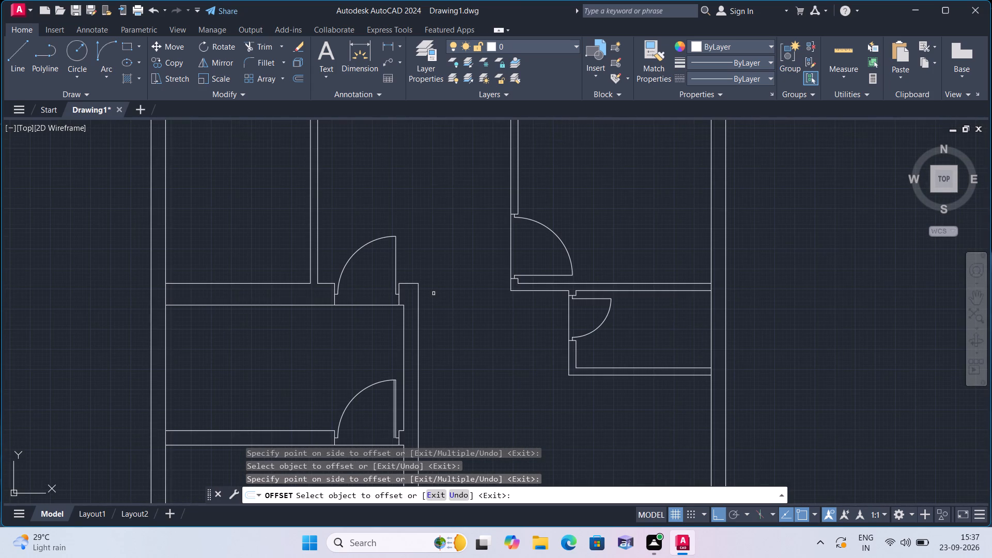
left_click(395, 277)
left_click(378, 273)
left_click(525, 276)
left_click(529, 254)
left_click(593, 300)
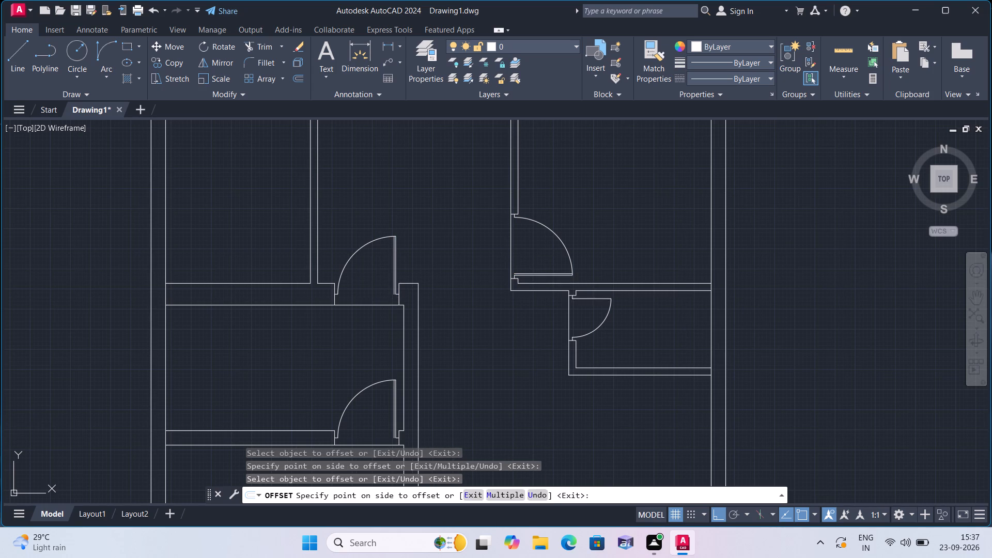
left_click(597, 315)
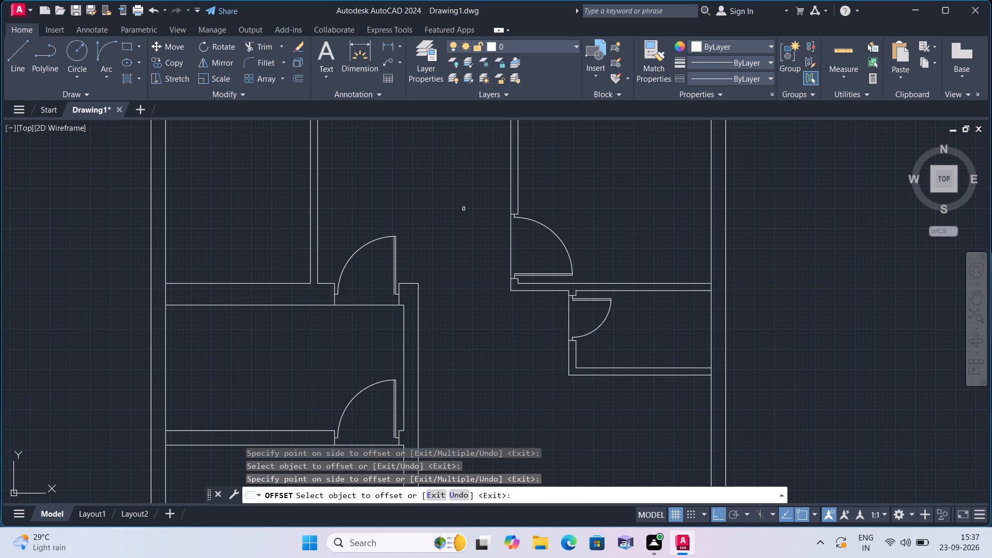
Offset the leaf lines of the two doors beside the second-row dividing wall by 1" toward the inside of their swings.
middle_click_drag(466, 220, 519, 336)
middle_click_drag(474, 222, 499, 318)
scroll(501, 227, "up", 2)
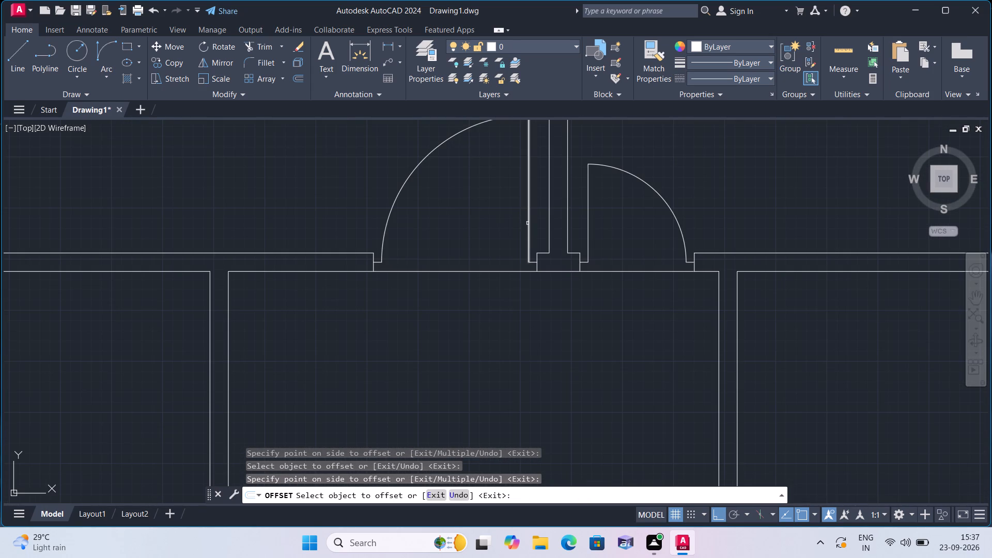
left_click(529, 227)
left_click(494, 233)
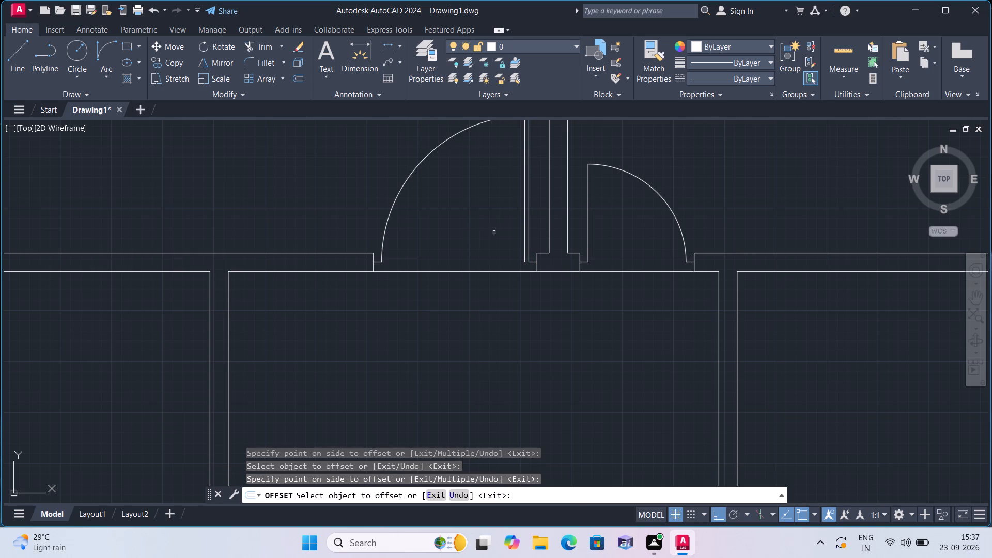
left_click(589, 212)
left_click(619, 215)
Offset the leaf lines of the two doors flanking the top row's left partition by 1" toward the inside of their swings.
scroll(597, 218, "down", 1)
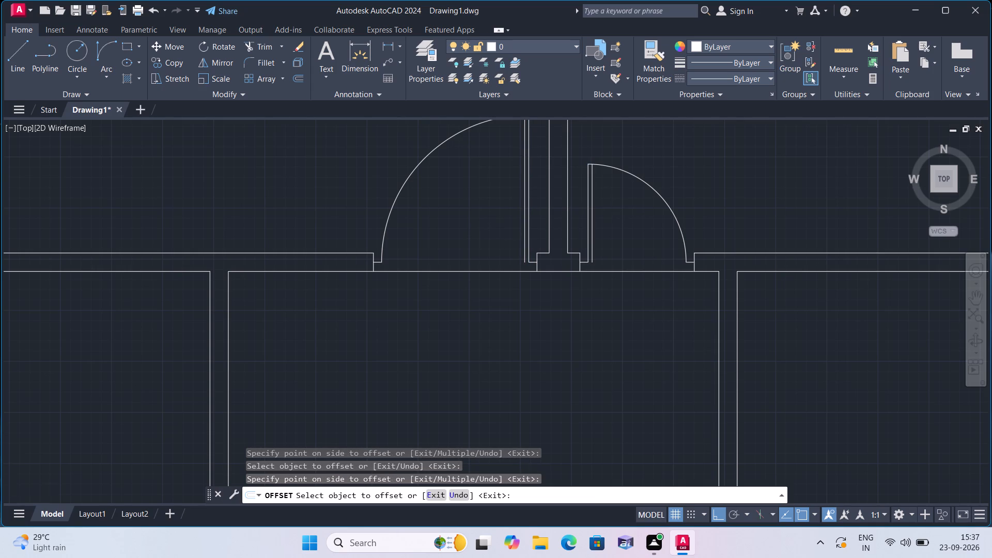
scroll(597, 218, "down", 3)
scroll(578, 262, "down", 1)
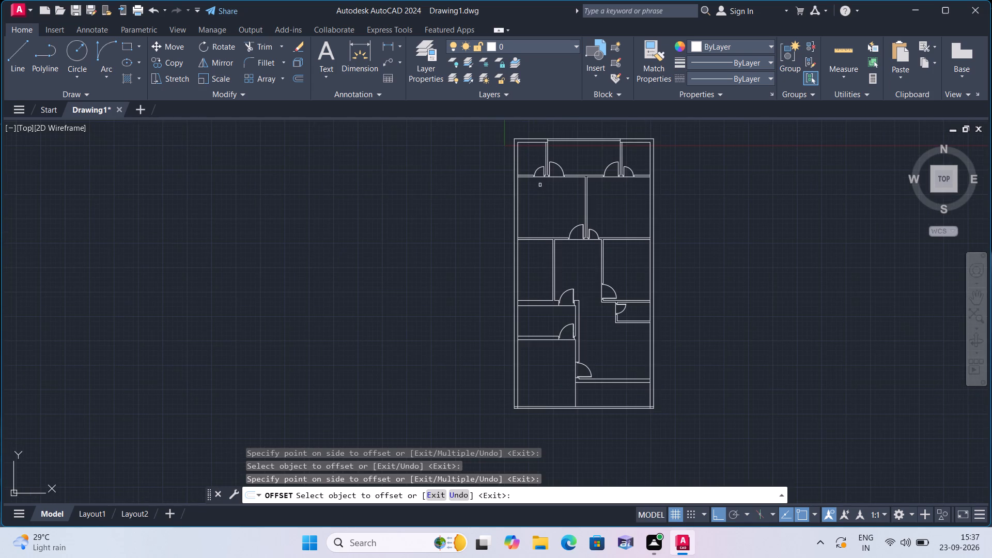
middle_click_drag(539, 184, 540, 309)
scroll(538, 306, "up", 3)
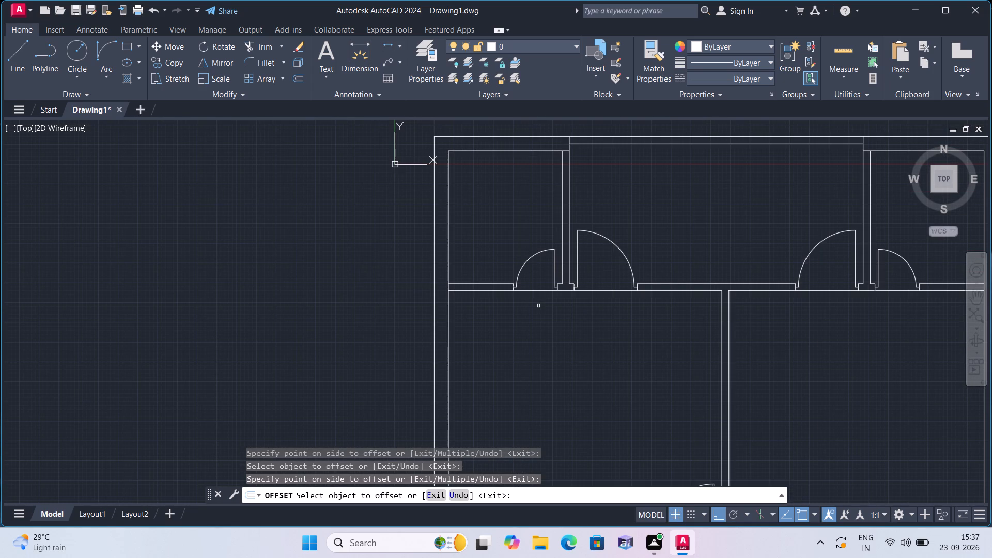
scroll(532, 269, "up", 2)
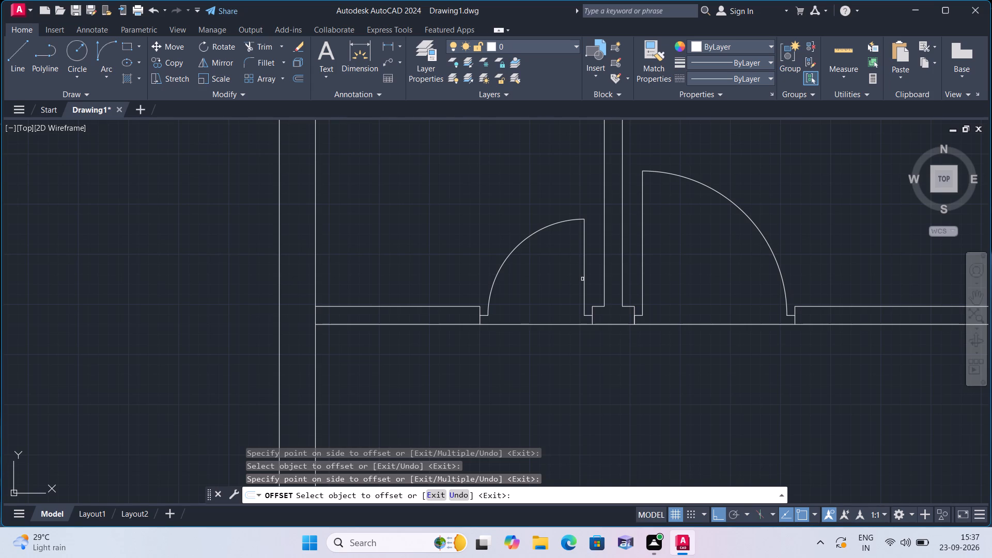
left_click(584, 281)
left_click(563, 281)
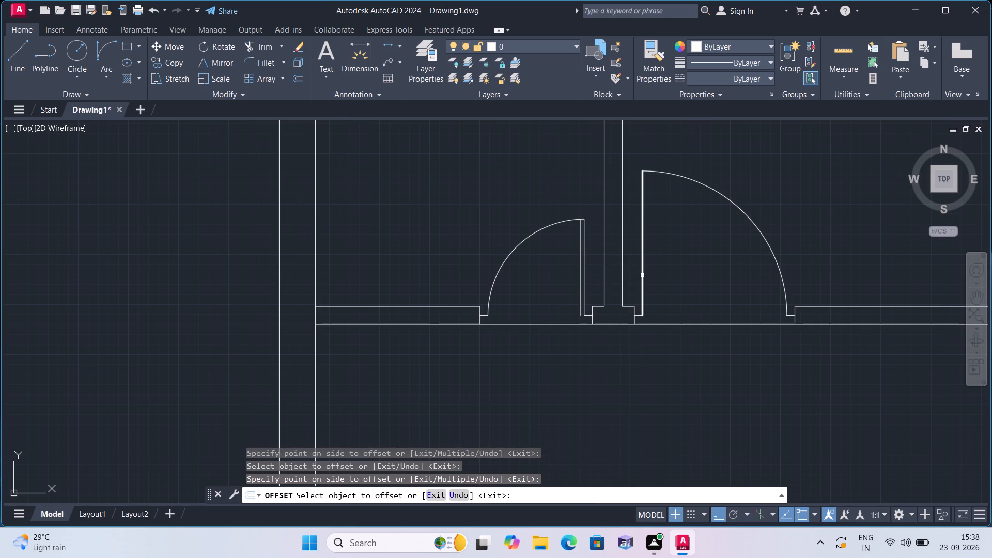
left_click(643, 275)
left_click(674, 275)
scroll(674, 275, "down", 2)
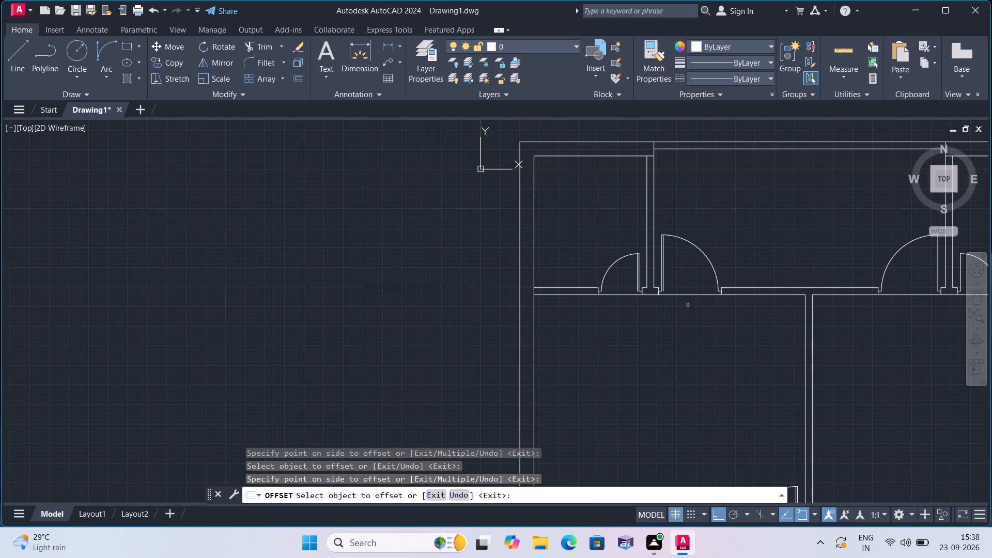
middle_click_drag(692, 326, 555, 316)
scroll(555, 316, "down", 2)
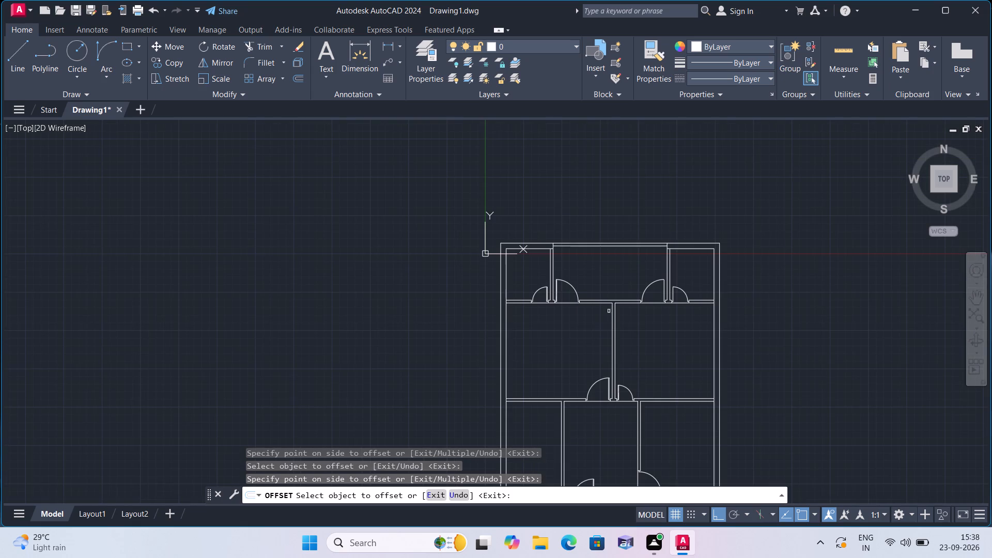
Offset the leaf lines of the two doors flanking the top row's right partition by 1" toward the inside of their swings.
scroll(681, 283, "up", 3)
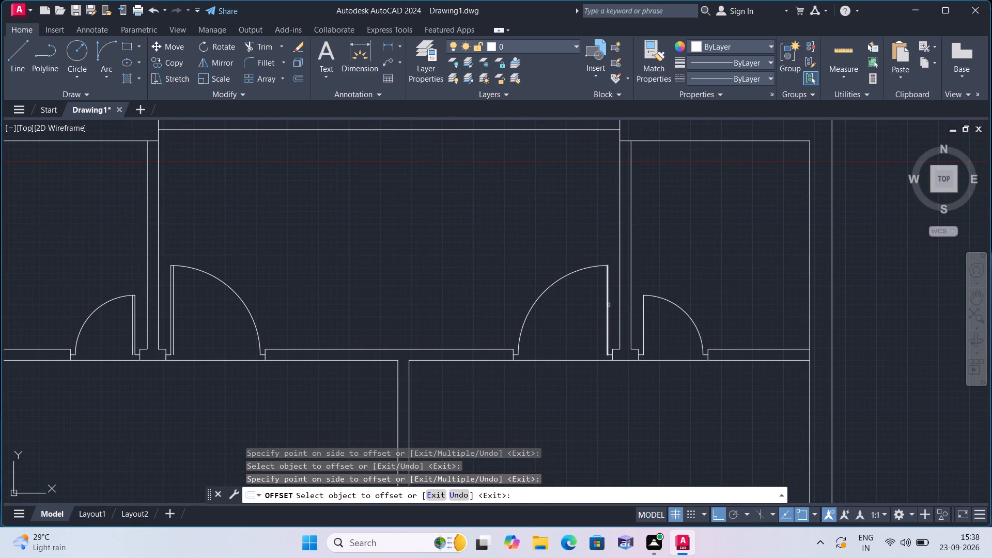
left_click(609, 305)
left_click(585, 305)
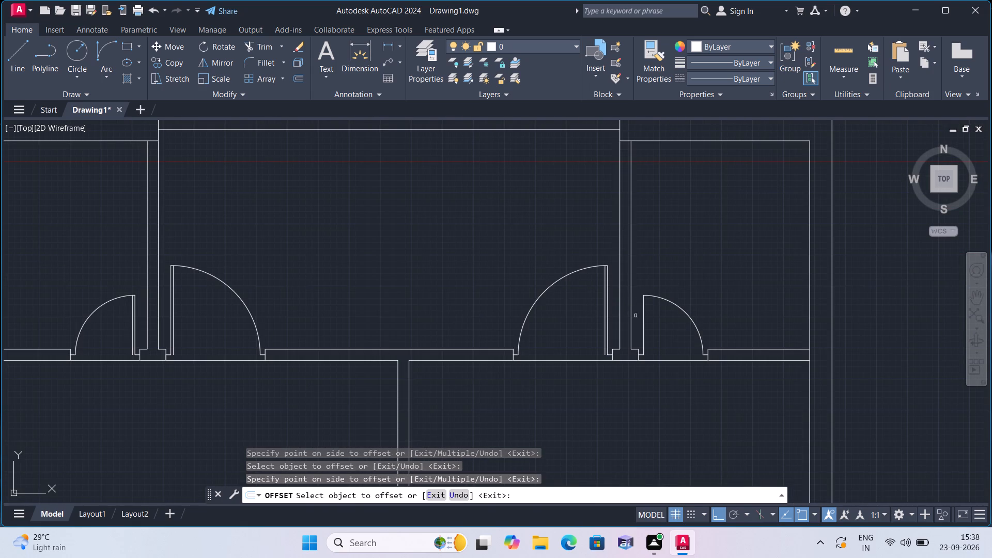
left_click(644, 320)
left_click(670, 324)
scroll(660, 321, "down", 3)
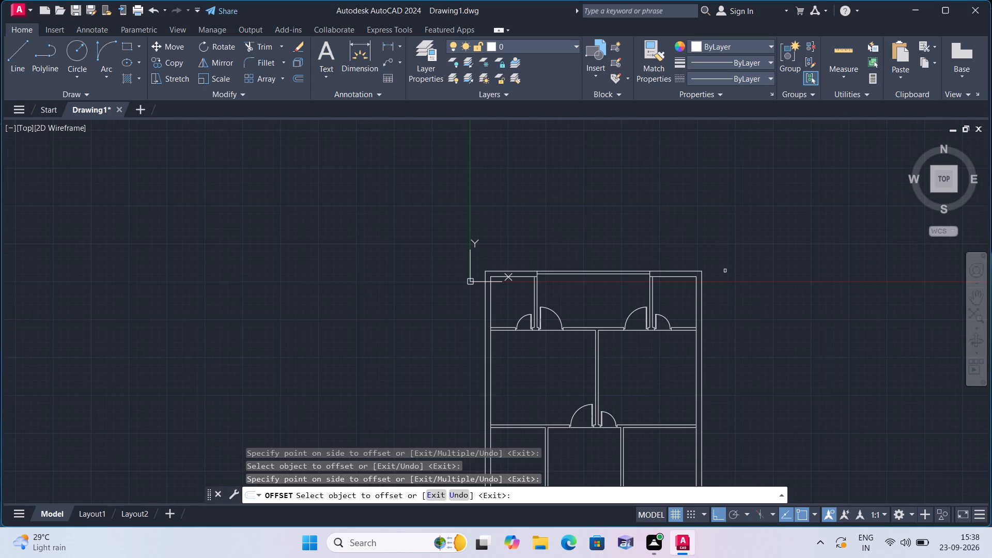
middle_click_drag(750, 250, 725, 209)
key("Escape")
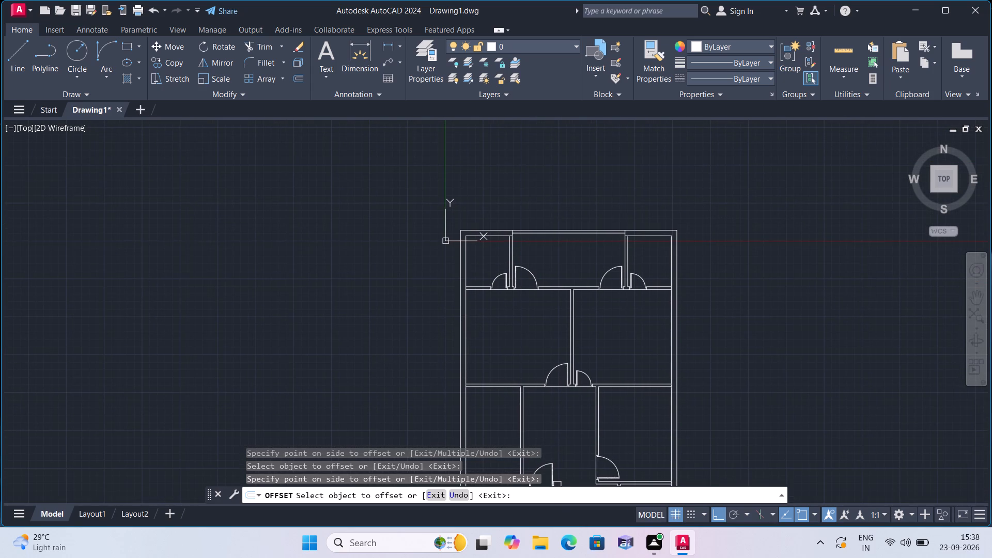
Extend the offset leaf lines of the two doors flanking the top row's left partition down to the wall's lower line.
type("exten")
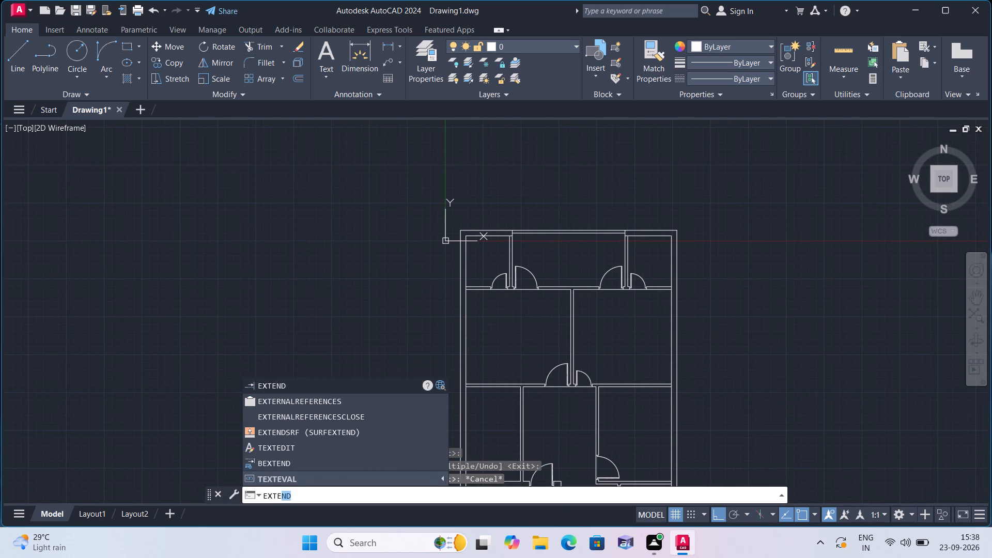
key("space")
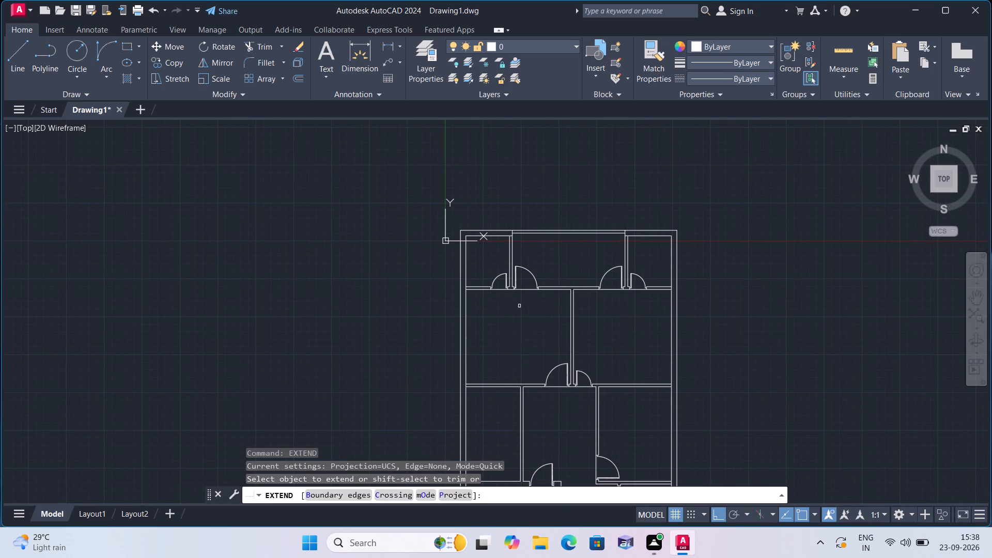
scroll(494, 339, "up", 3)
middle_click_drag(485, 237, 482, 256)
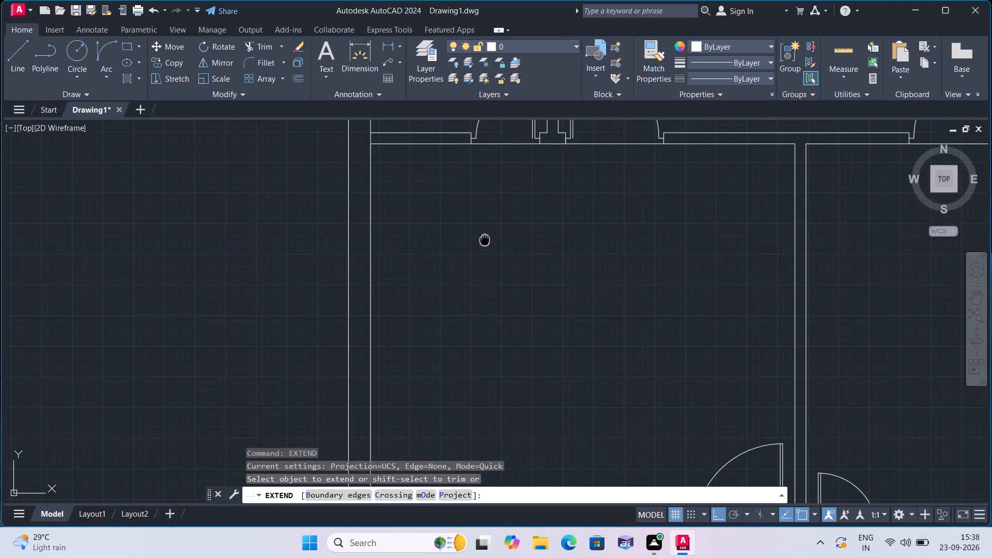
middle_click_drag(482, 256, 486, 349)
scroll(519, 260, "up", 3)
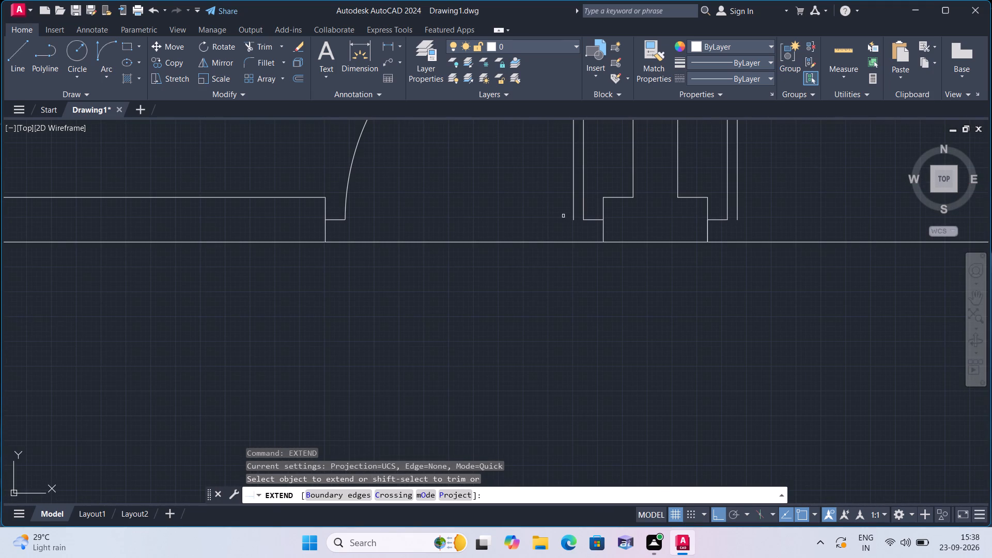
left_click(572, 218)
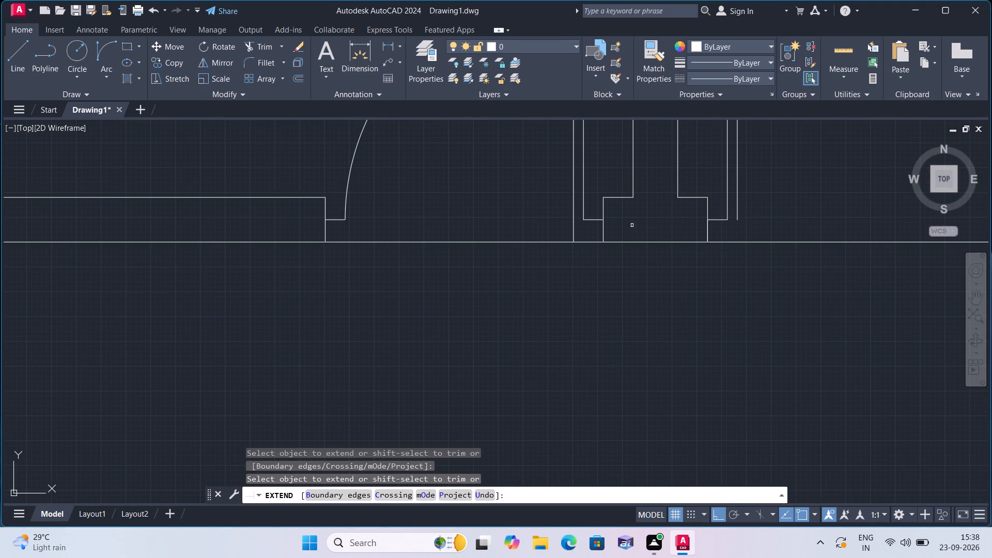
left_click(736, 216)
Extend the offset leaf lines of the two doors flanking the top row's right partition down to the wall's lower line.
scroll(688, 243, "down", 2)
middle_click_drag(606, 282, 457, 265)
scroll(450, 261, "down", 3)
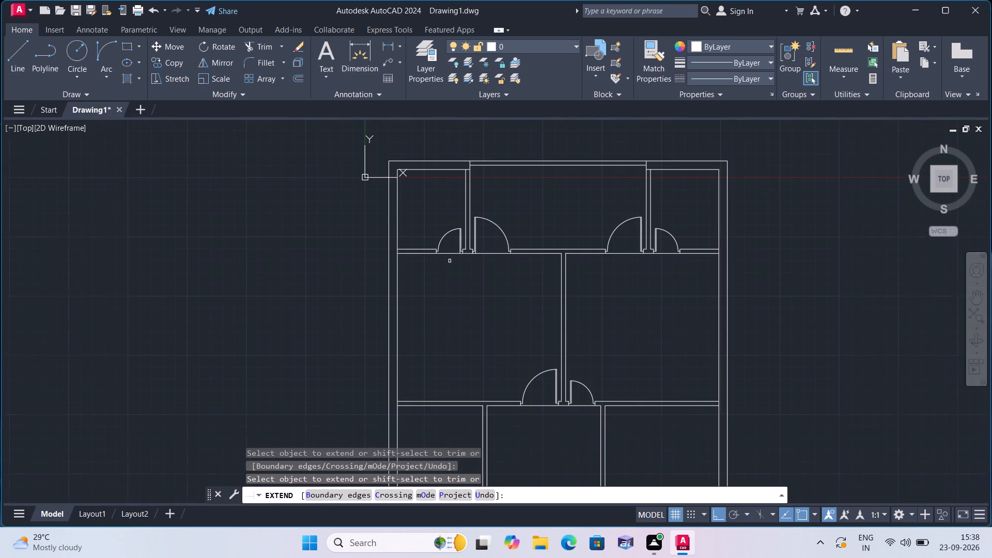
scroll(638, 252, "up", 3)
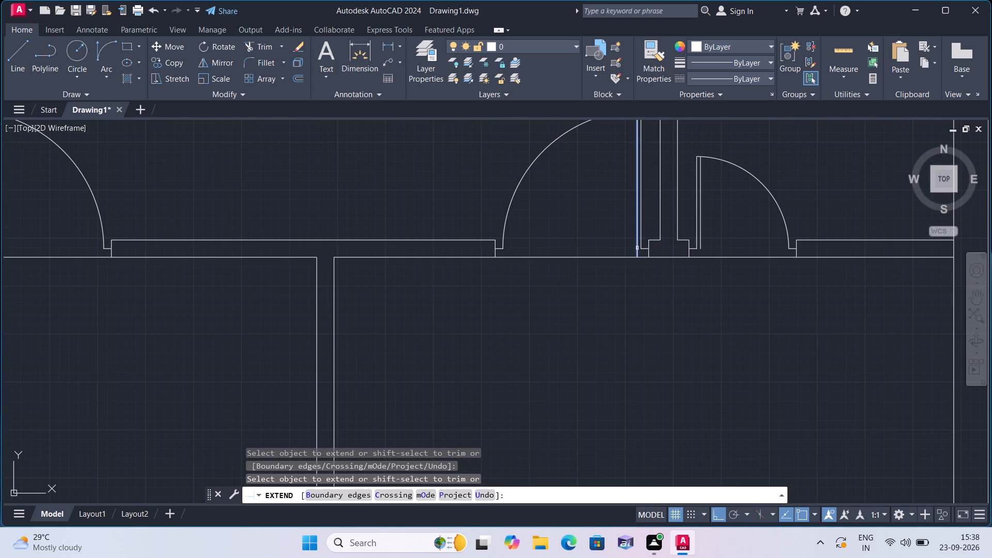
left_click(637, 248)
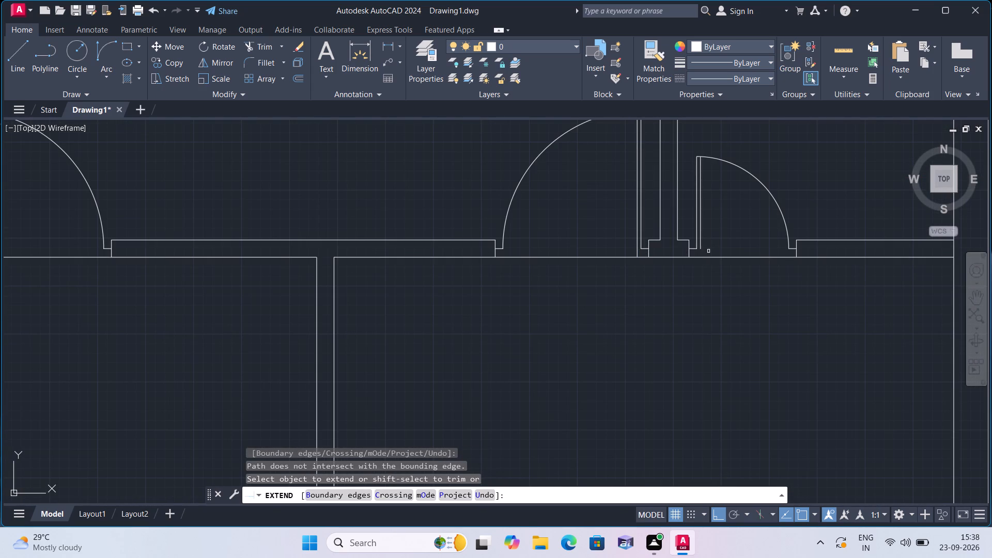
left_click(702, 243)
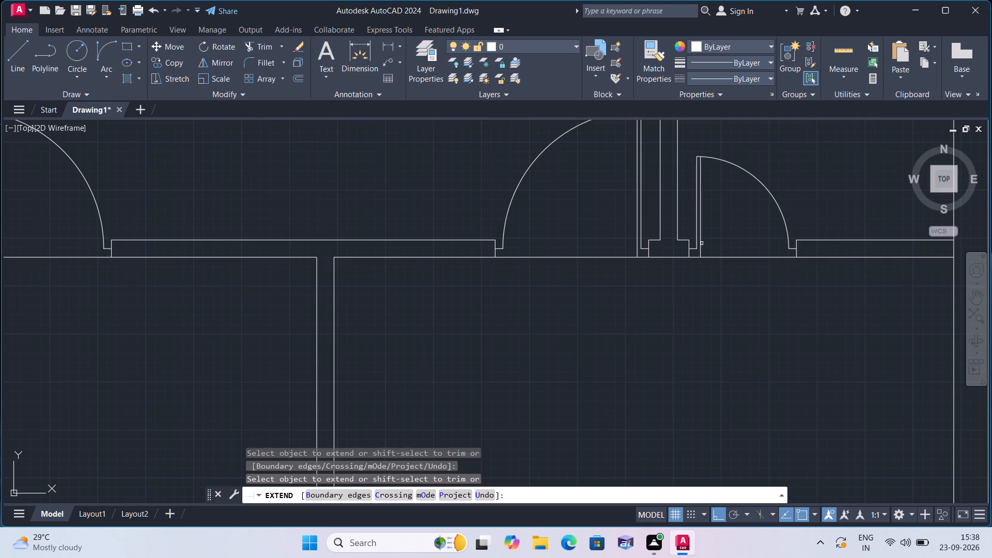
Extend the offset leaf lines of the two doors beside the second-row dividing wall down to the wall's lower line.
scroll(669, 260, "down", 3)
middle_click_drag(609, 299, 610, 211)
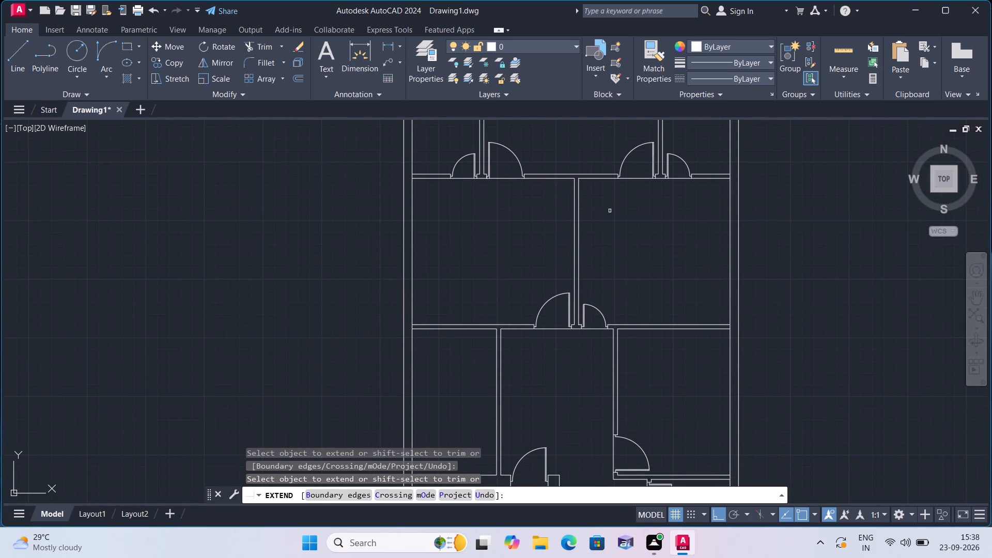
scroll(552, 329, "up", 3)
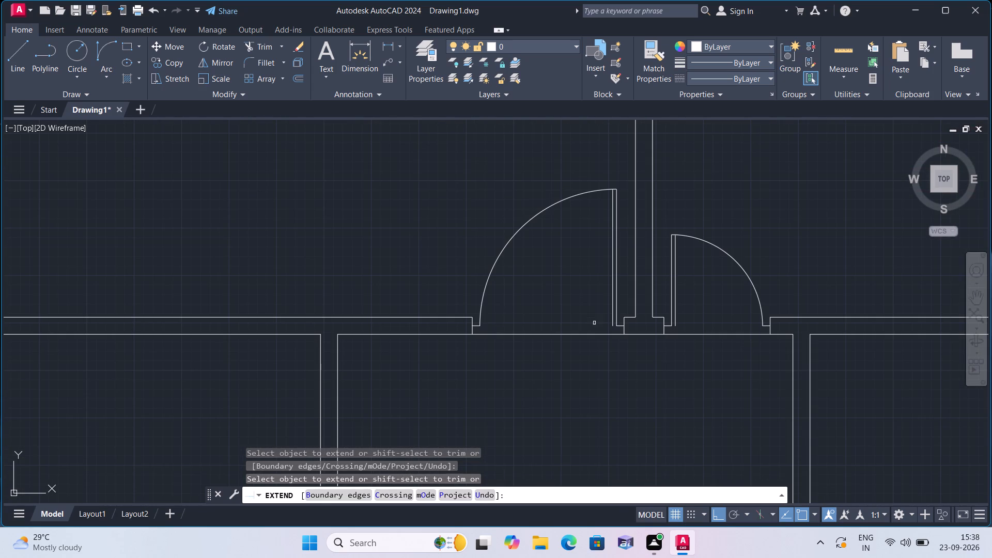
left_click(613, 323)
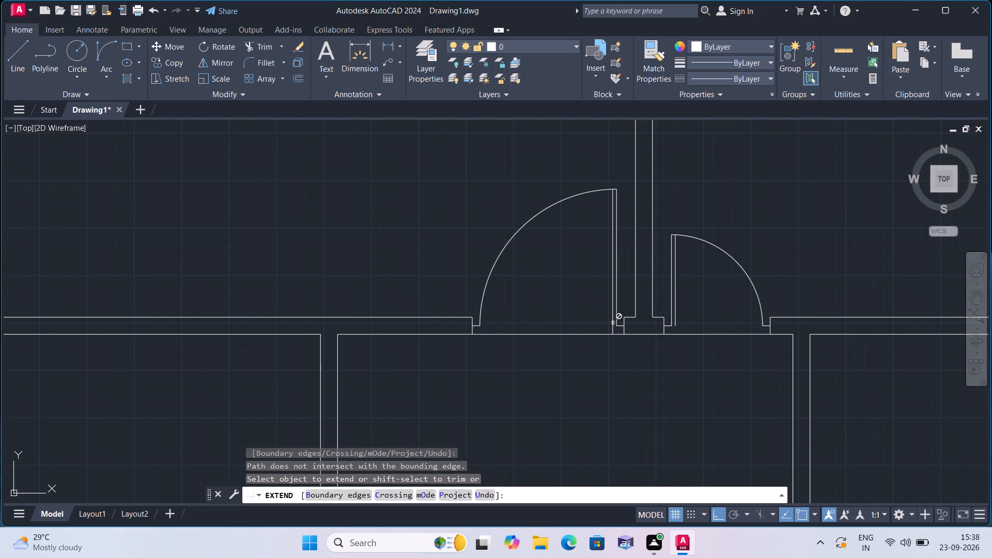
left_click(677, 320)
Extend the offset leaf lines of the fourth-row left room's upper-wall door and the third-row right room's door to the far wall lines.
scroll(678, 319, "down", 4)
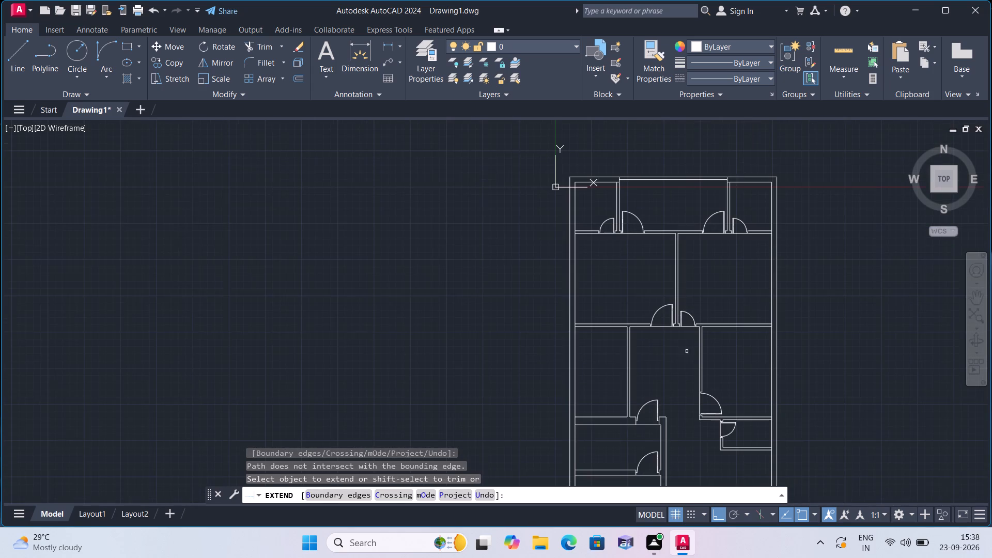
middle_click_drag(675, 375, 628, 255)
scroll(605, 302, "up", 3)
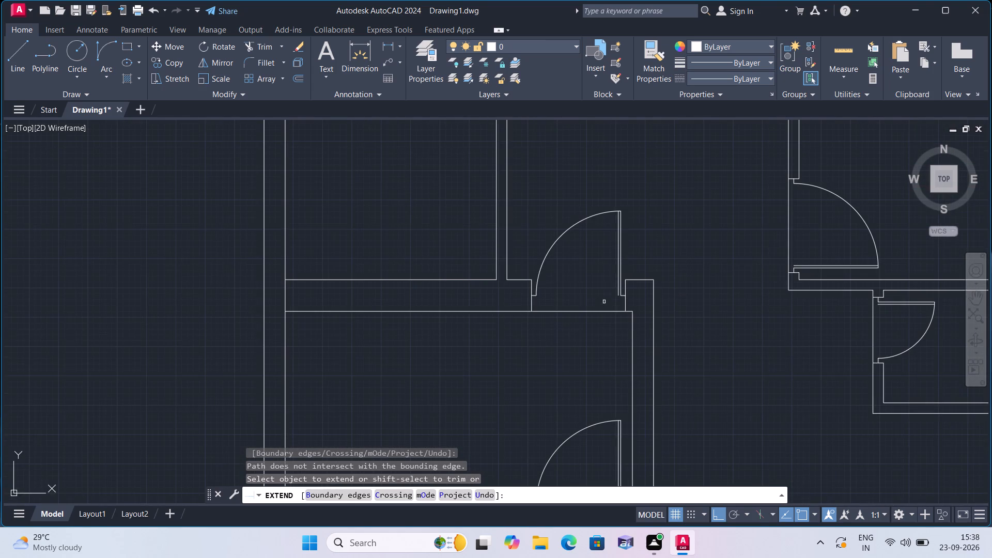
scroll(606, 298, "up", 2)
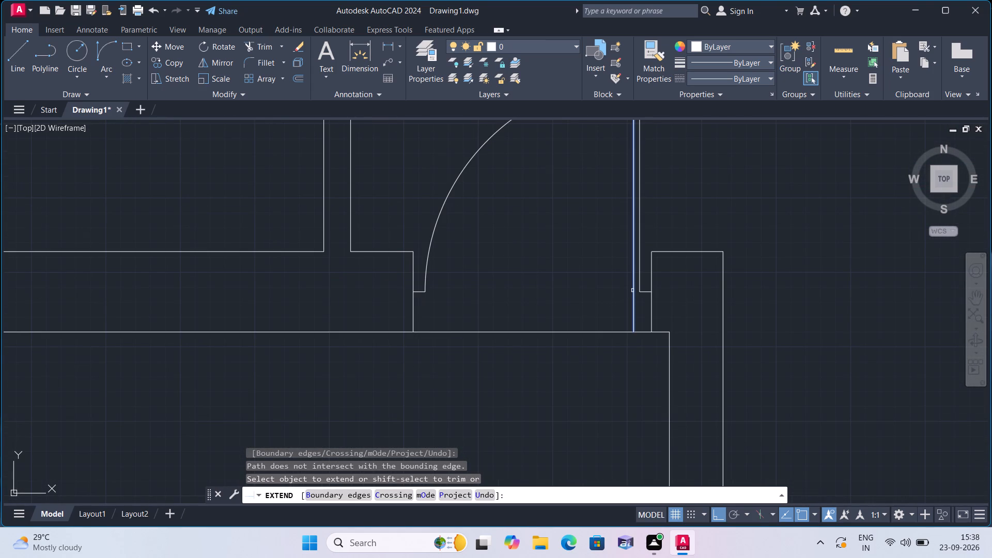
left_click(632, 290)
scroll(606, 299, "down", 4)
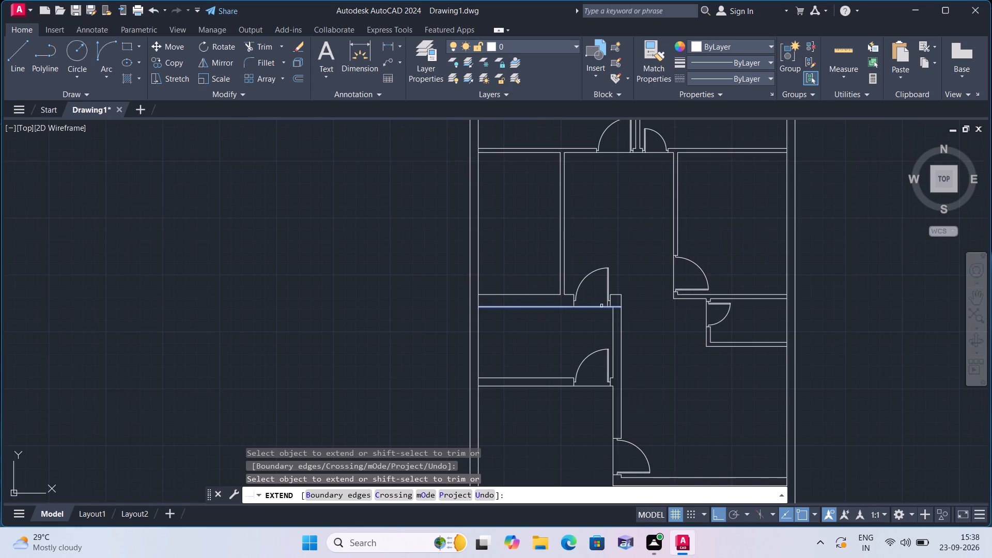
scroll(670, 290, "up", 4)
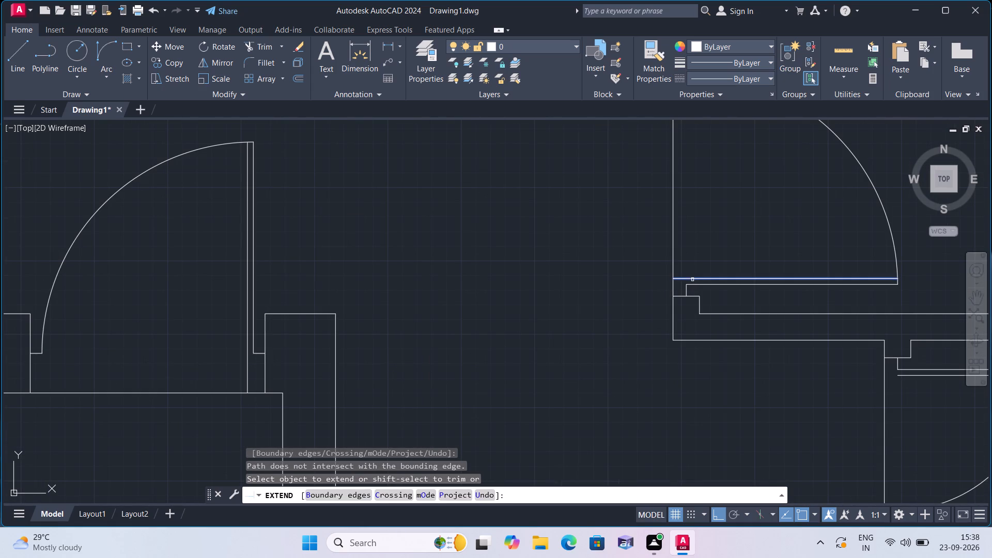
left_click(692, 280)
Extend the offset leaf lines of the bottom-left room's upper-wall door and the little room's door to the far wall lines.
scroll(668, 283, "down", 4)
middle_click_drag(592, 346, 586, 284)
scroll(576, 310, "up", 3)
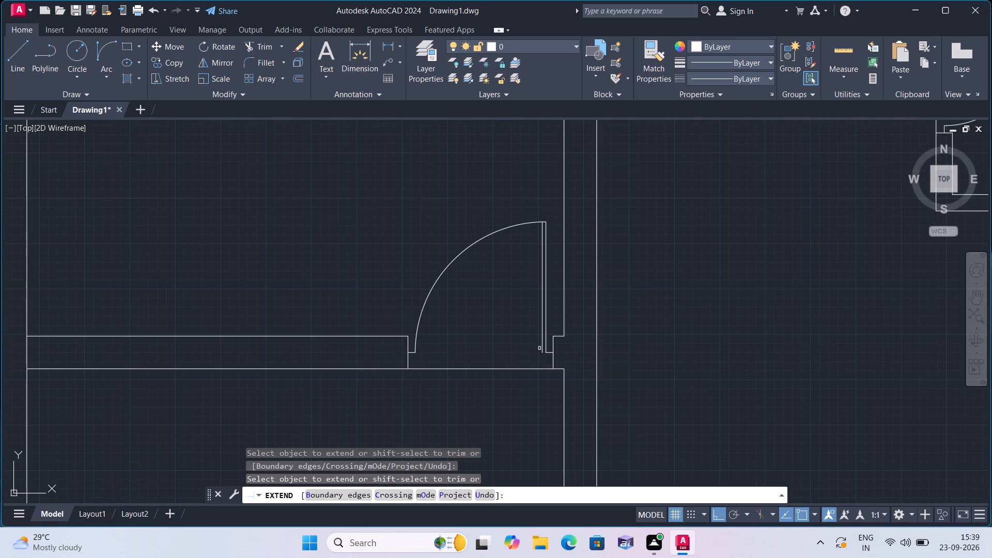
left_click(543, 352)
scroll(495, 326, "down", 2)
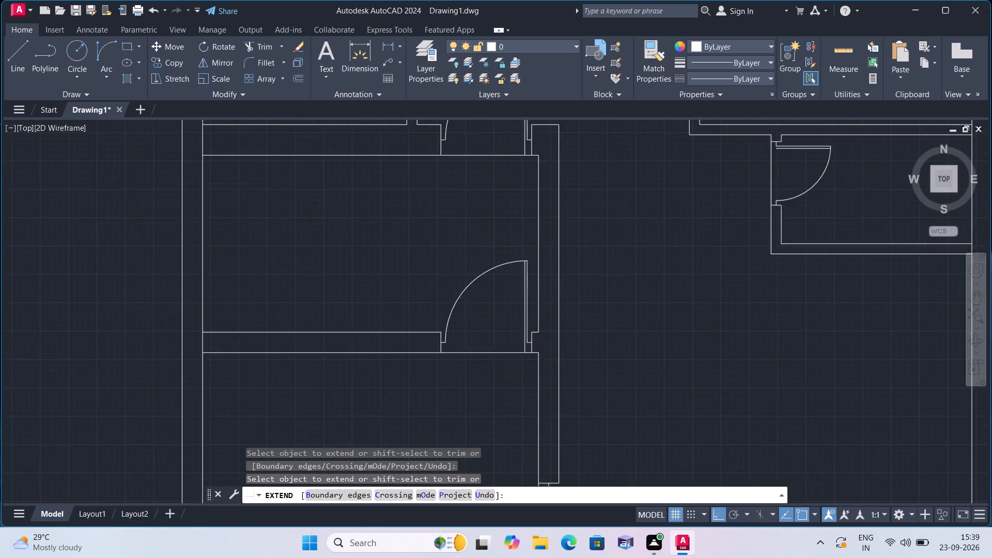
scroll(661, 272, "up", 1)
scroll(681, 182, "up", 3)
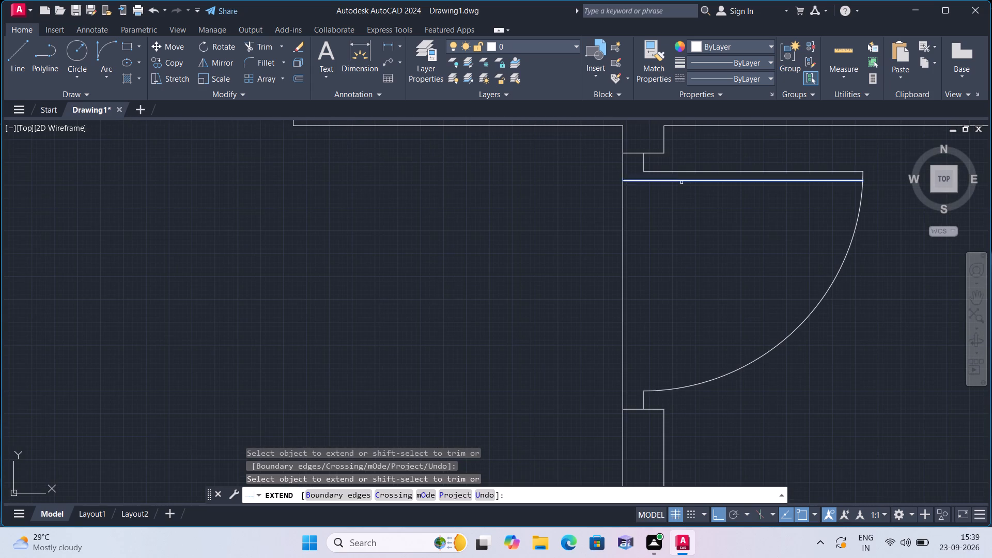
left_click(681, 181)
Extend the offset leaf line of the door in the bottom-left room's right wall to the wall's left line.
scroll(646, 213, "down", 3)
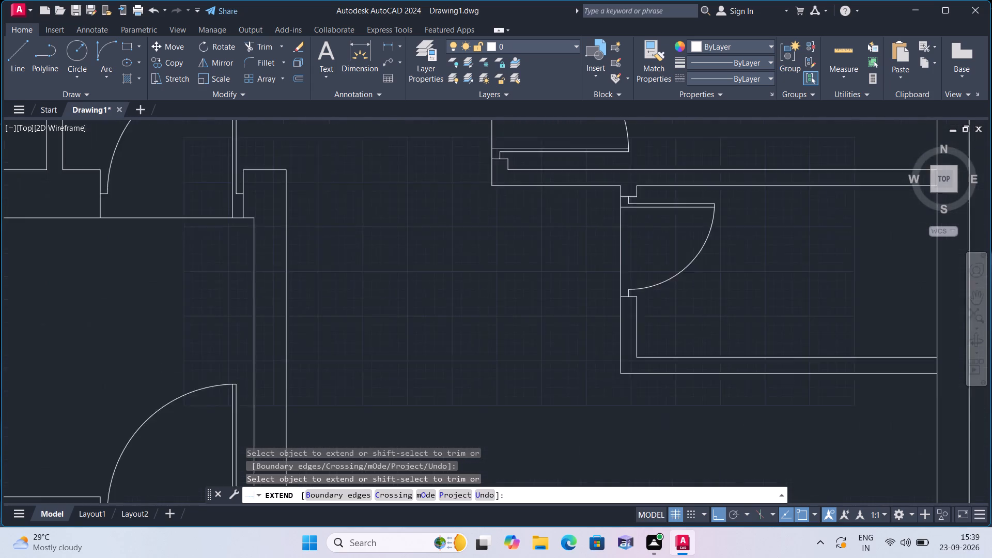
scroll(560, 251, "down", 1)
middle_click_drag(521, 336, 557, 191)
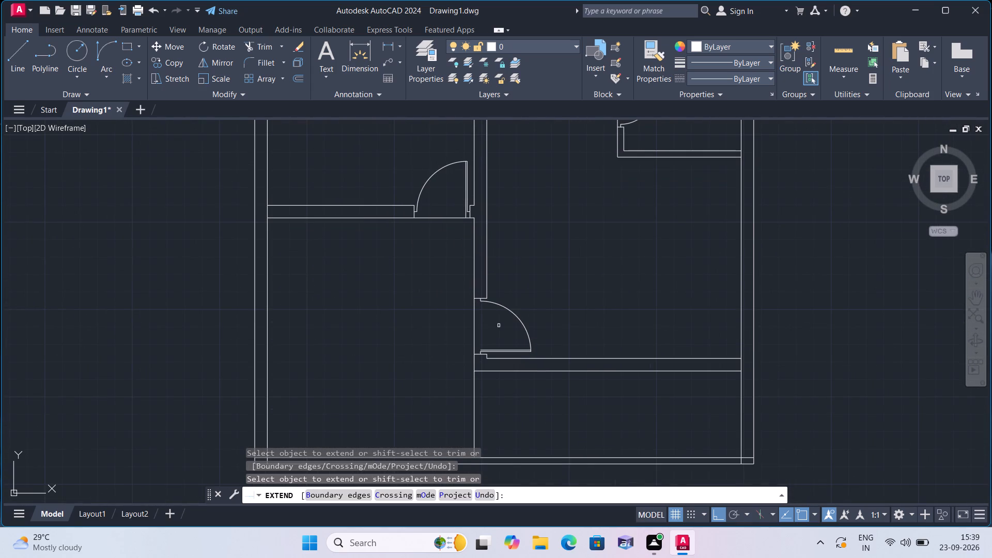
scroll(473, 350, "up", 3)
left_click(494, 349)
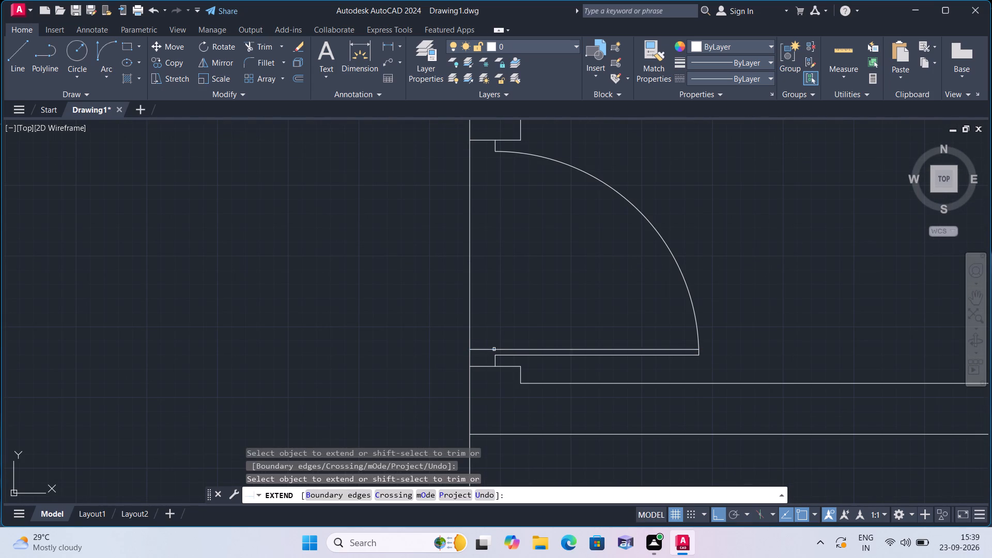
key("Escape")
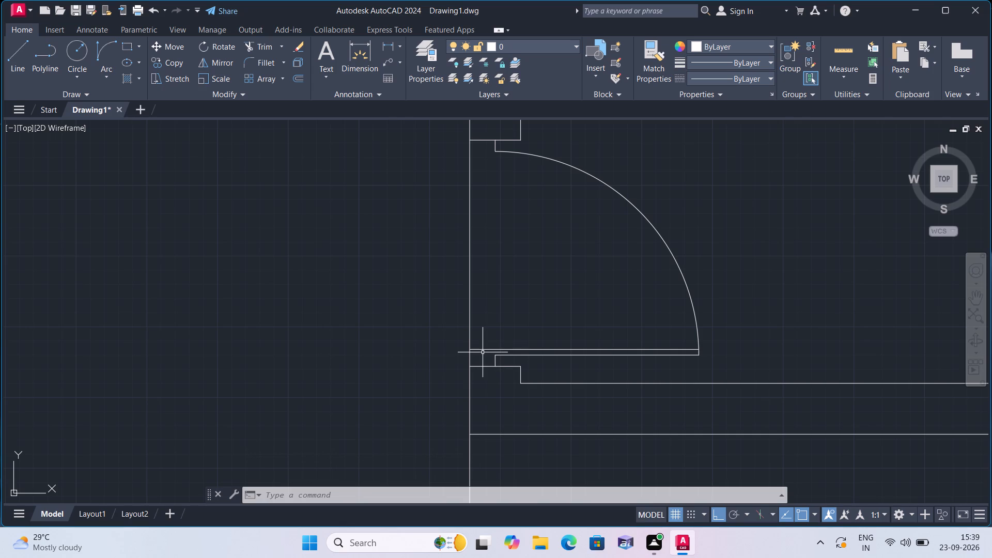
Examine the whole floor plan, checking the doors and walls from the top row to the bottom rooms.
scroll(483, 352, "down", 1)
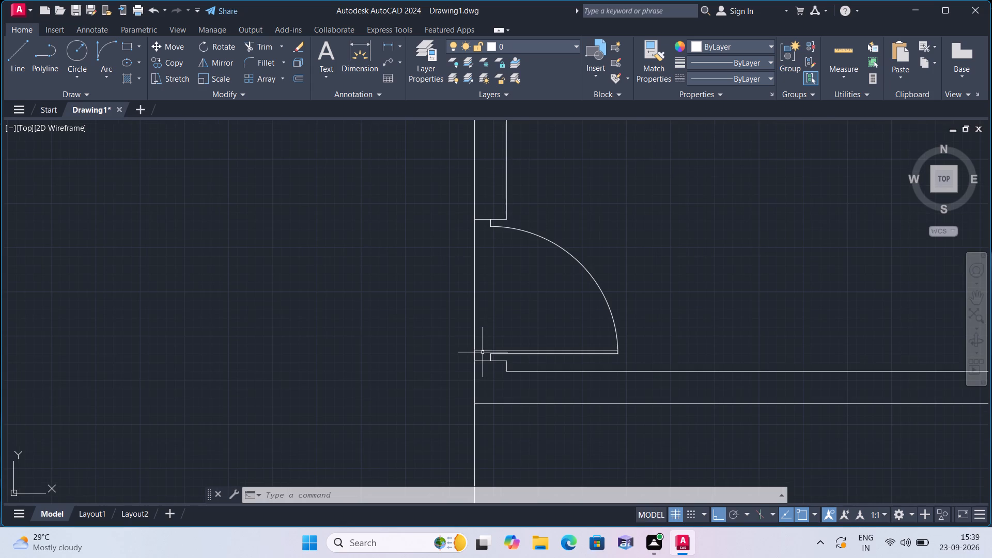
scroll(483, 352, "down", 2)
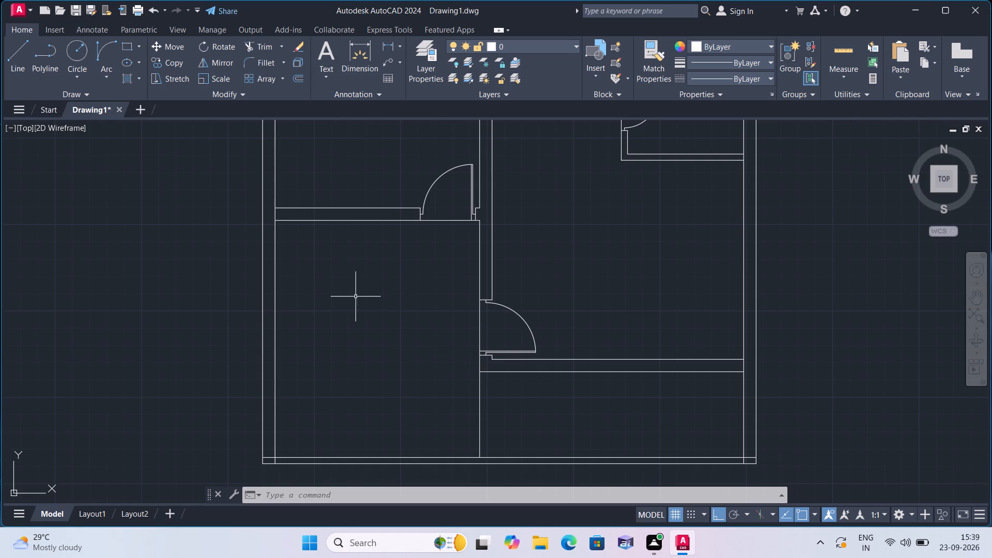
scroll(381, 260, "down", 1)
middle_click_drag(381, 260, 465, 442)
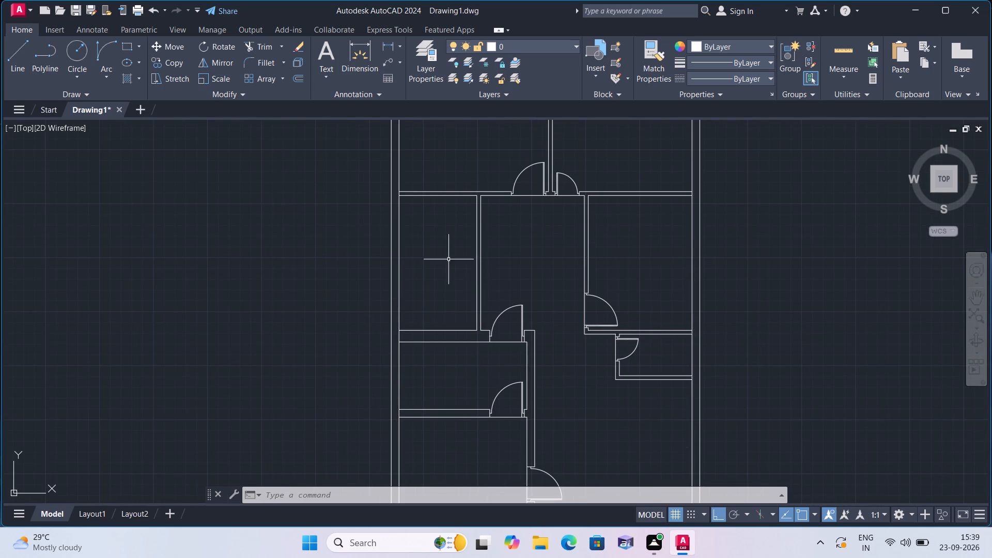
middle_click_drag(448, 259, 472, 309)
scroll(472, 310, "down", 2)
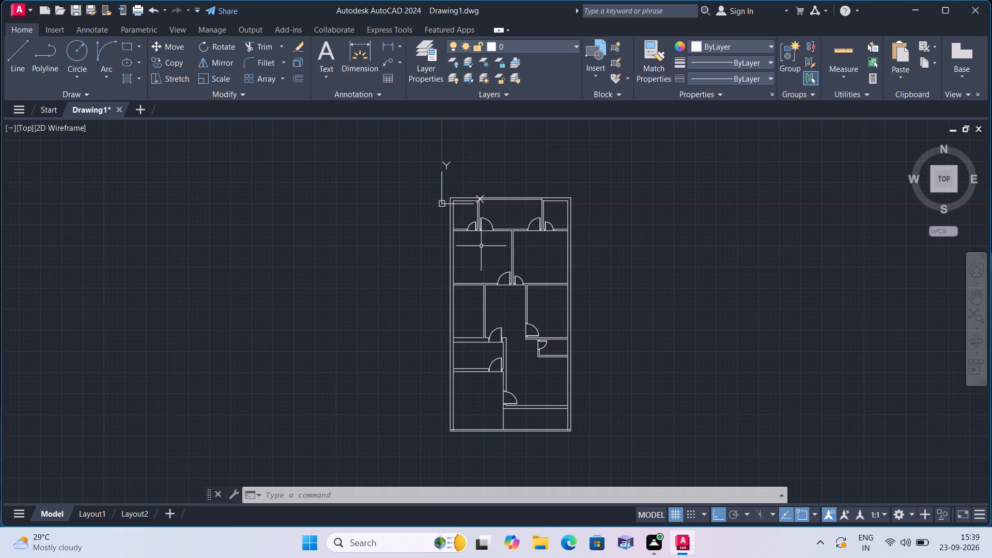
middle_click_drag(484, 268, 551, 200)
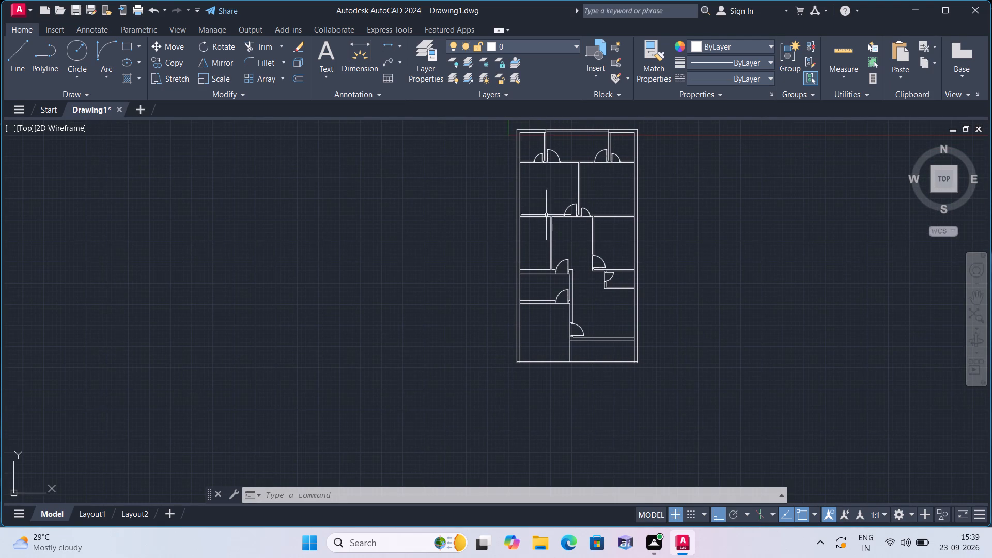
scroll(570, 273, "up", 1)
middle_click_drag(571, 274, 572, 219)
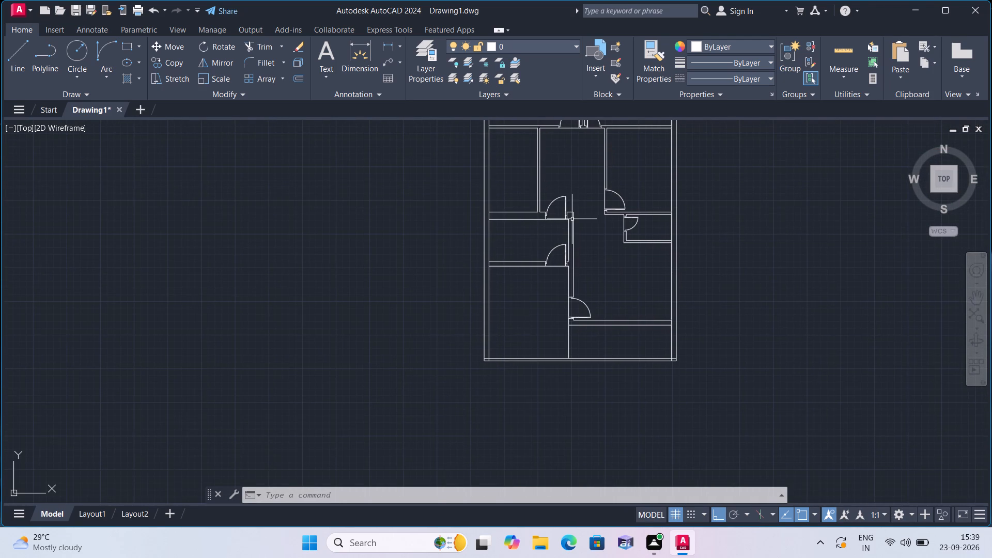
Draw an L-shaped line in the third-row left room, running left from its right wall and down to its lower wall.
middle_click_drag(518, 184, 630, 357)
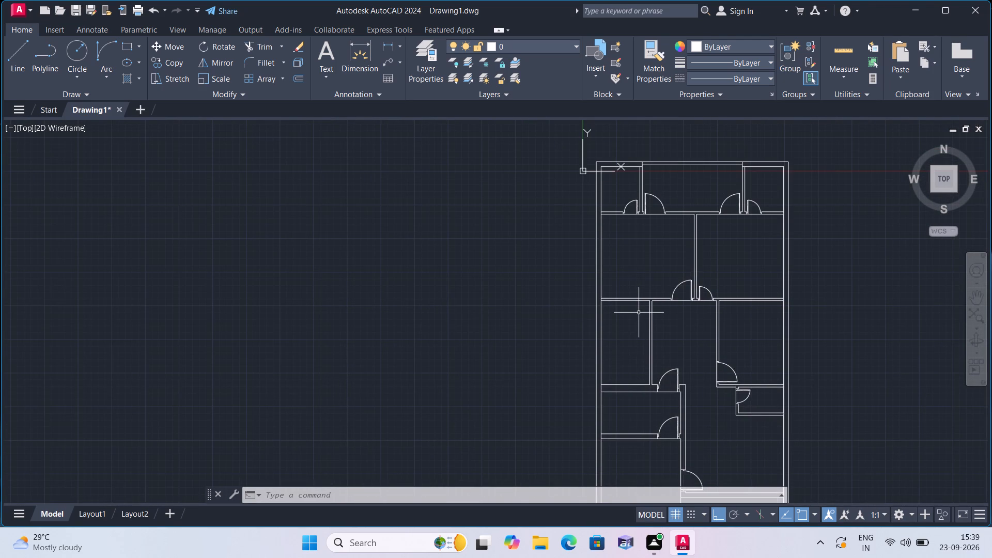
type("l")
key("space")
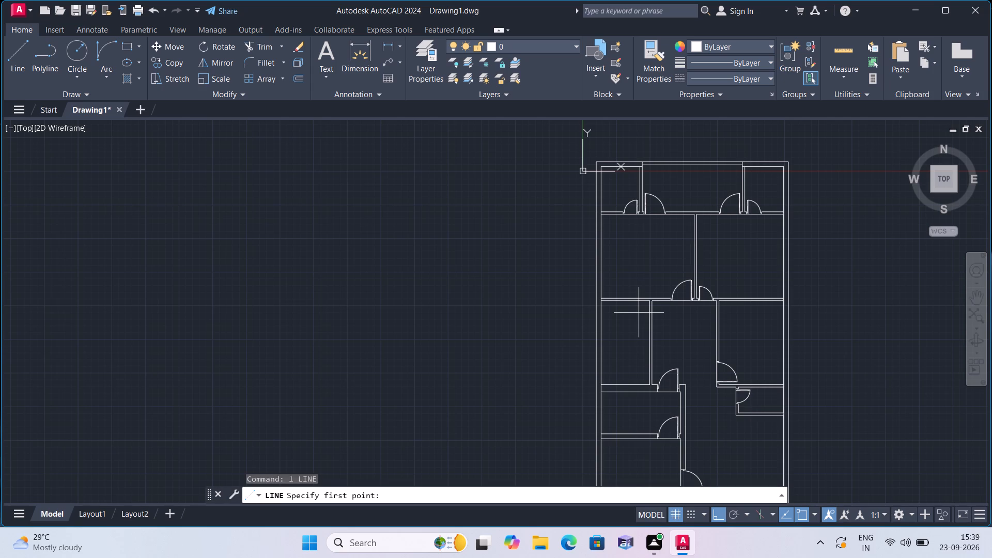
scroll(639, 313, "up", 1)
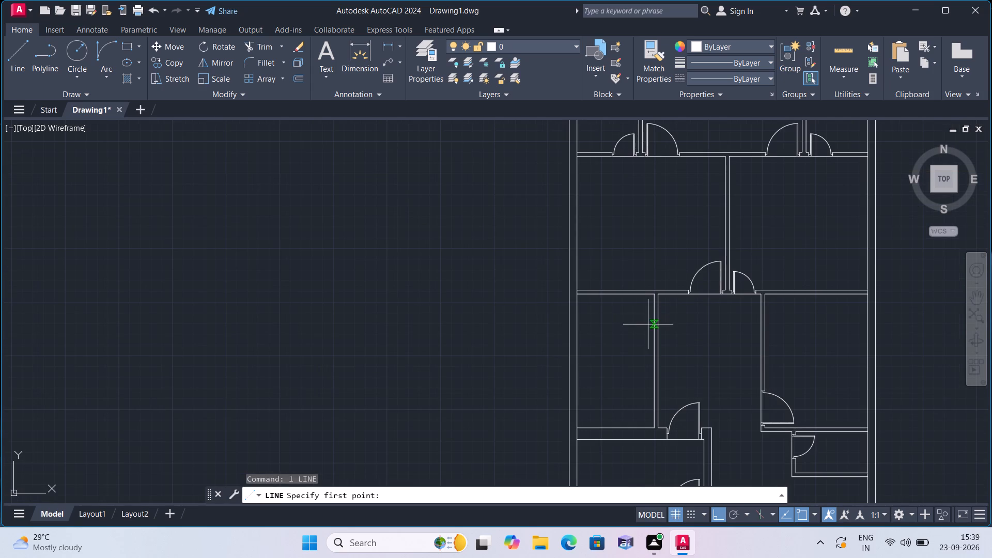
left_click(653, 324)
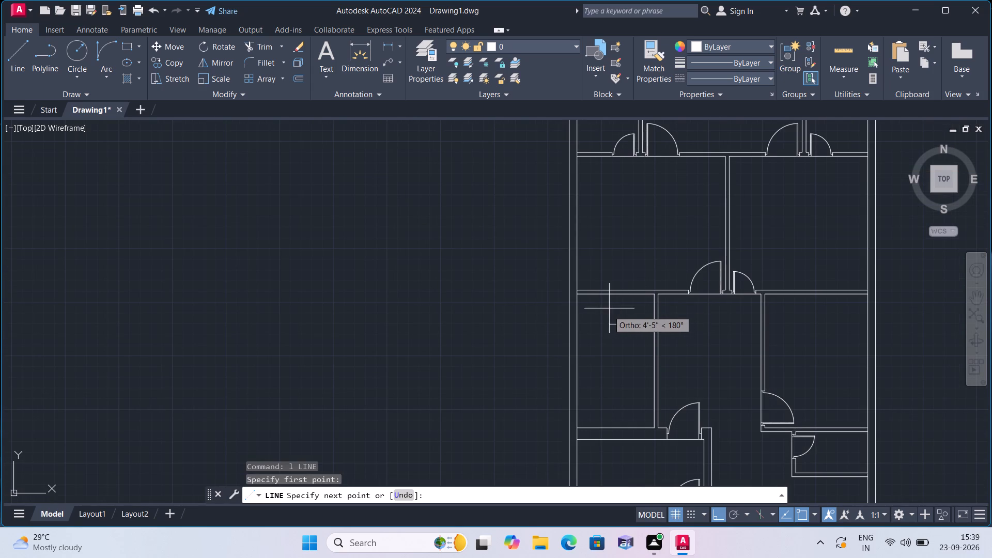
left_click(601, 321)
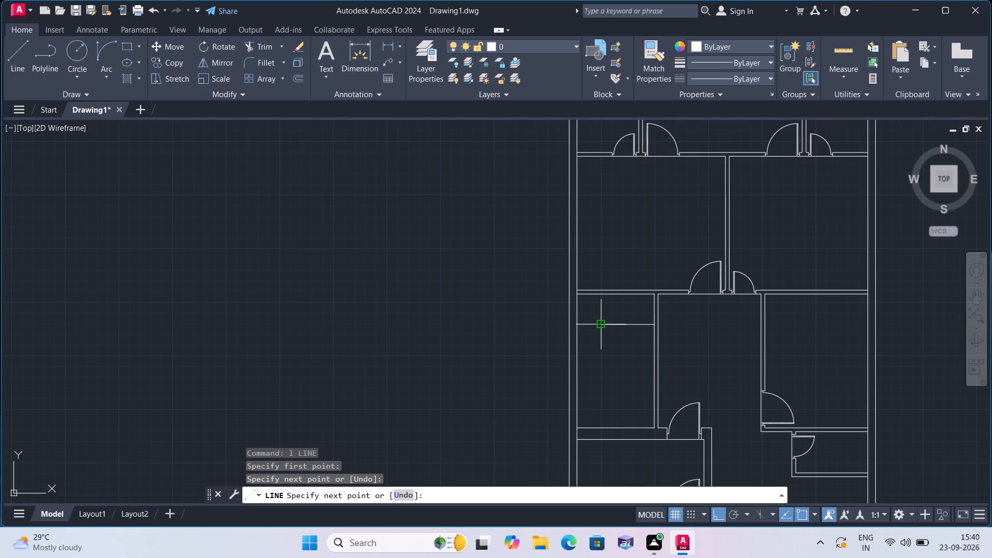
left_click(598, 429)
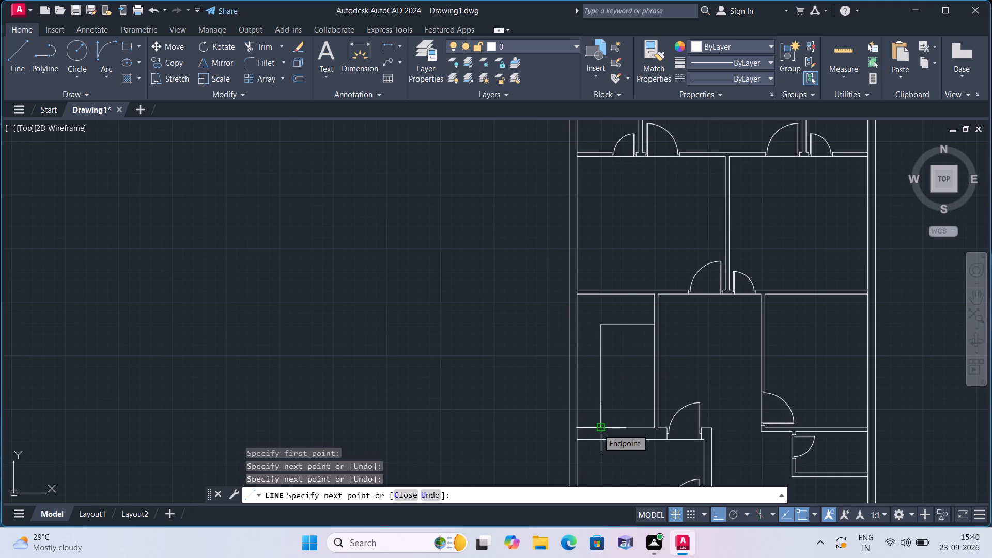
key("Escape")
Create a new layer and set its color to blue.
scroll(548, 358, "down", 2)
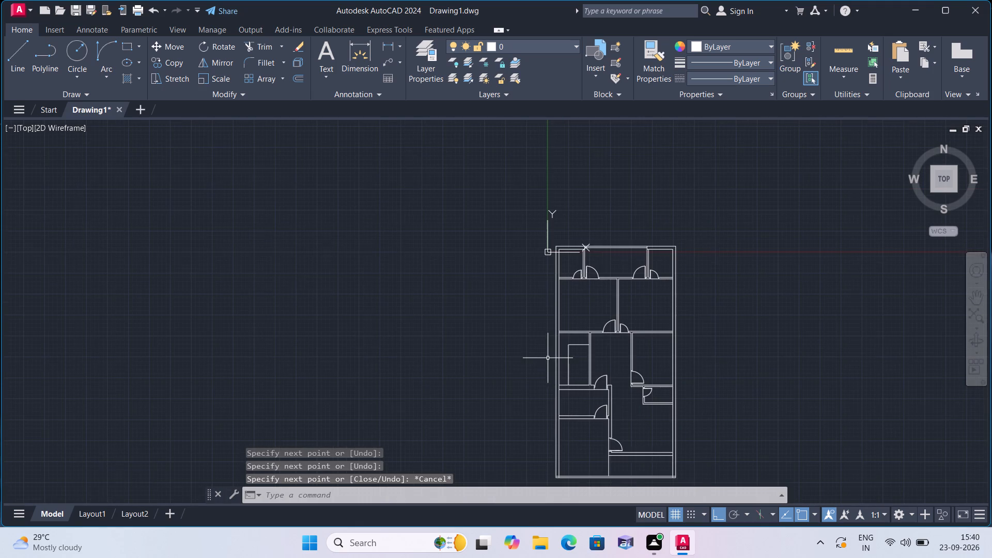
scroll(538, 329, "down", 2)
middle_click_drag(530, 329, 517, 315)
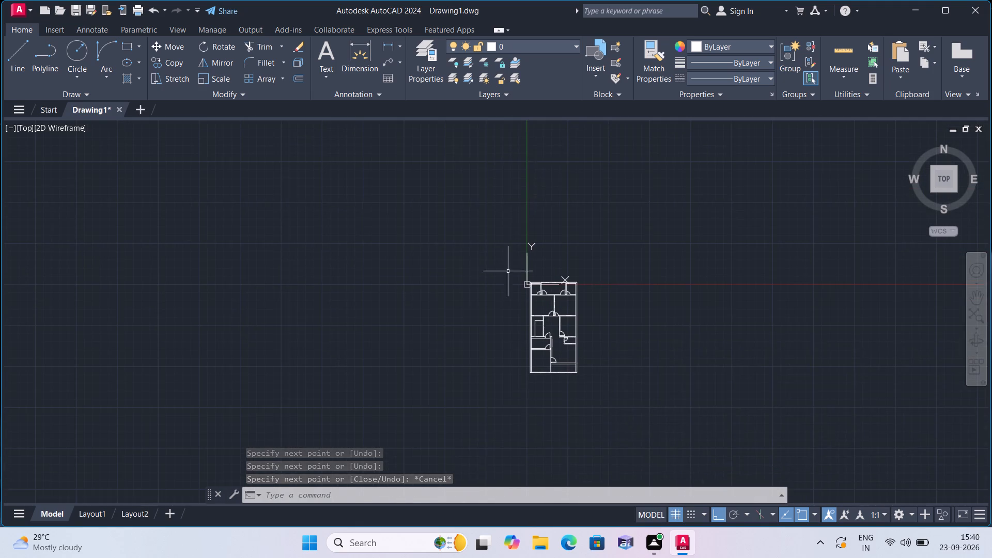
left_click(416, 47)
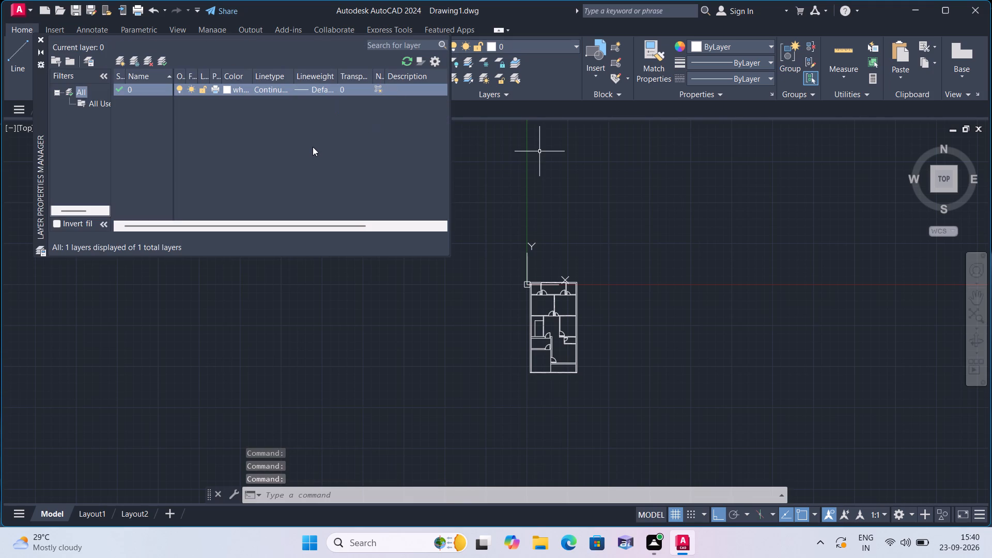
right_click(313, 147)
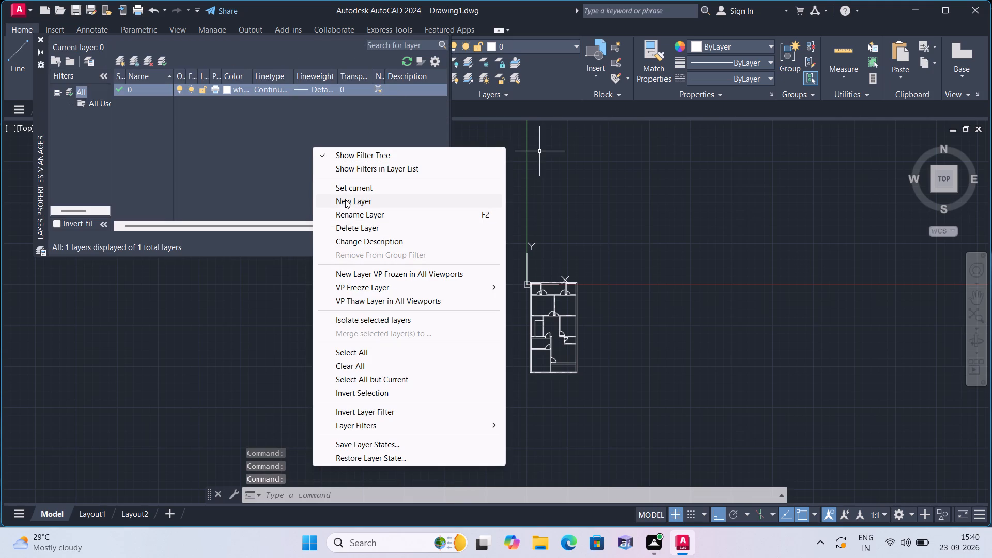
left_click(345, 199)
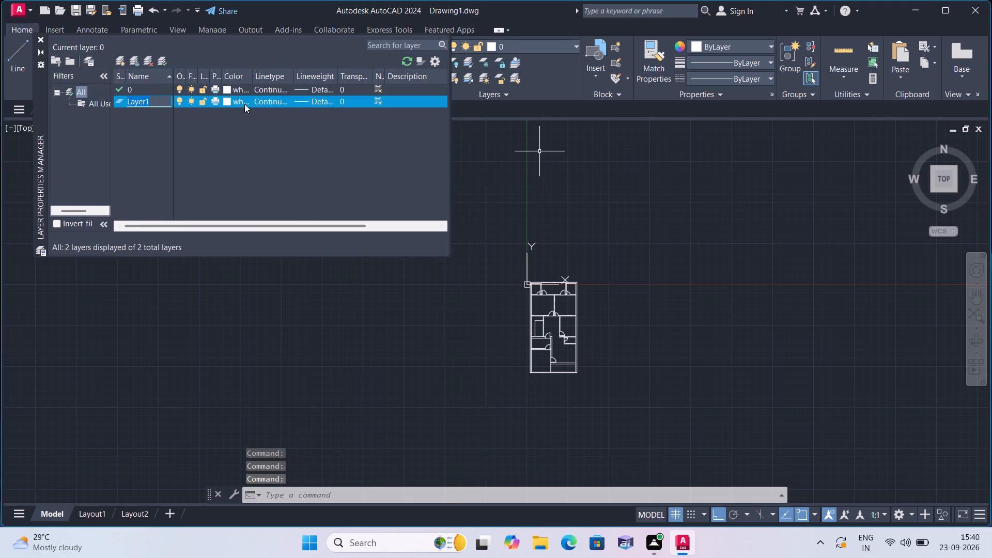
left_click(228, 99)
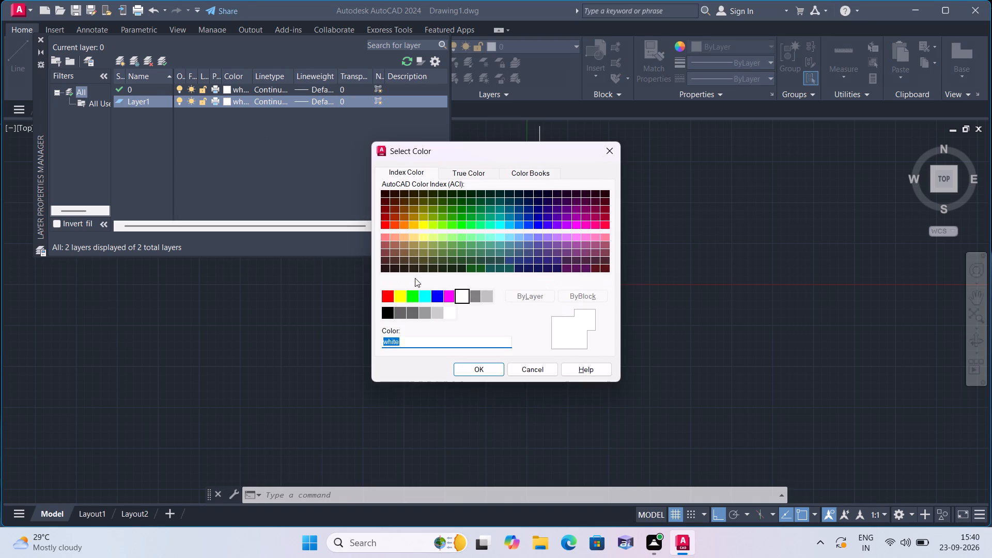
left_click(435, 294)
left_click(486, 370)
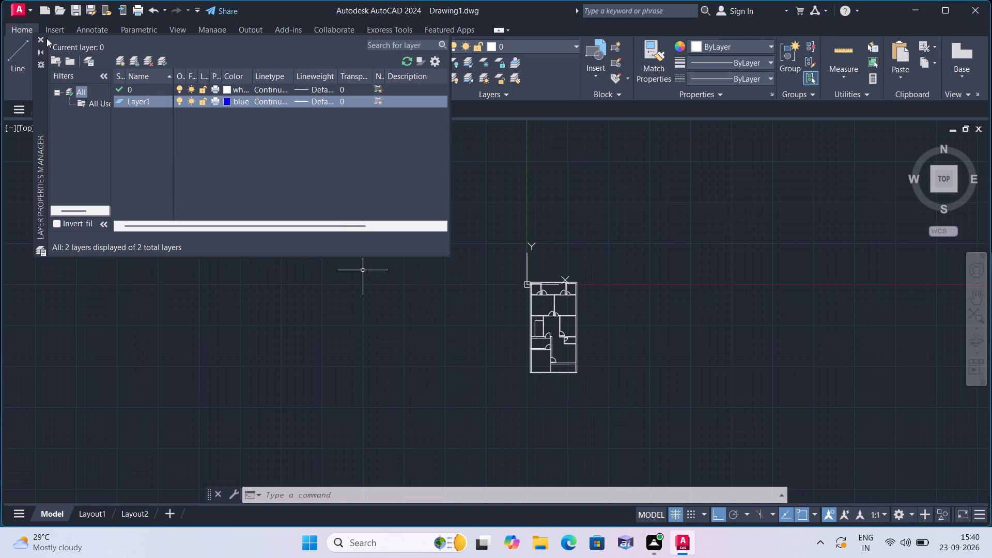
Create a second new layer and set its color to red.
right_click(222, 157)
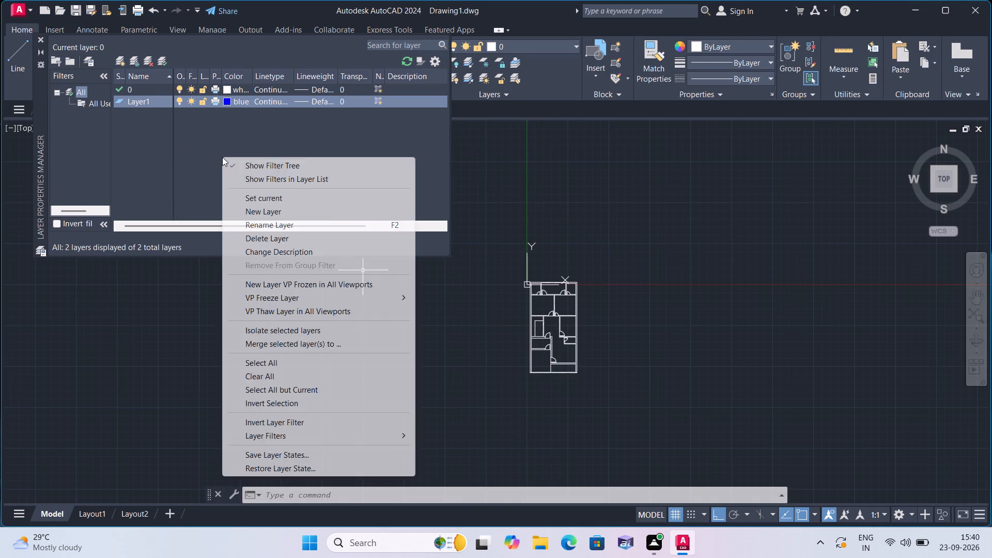
left_click(262, 209)
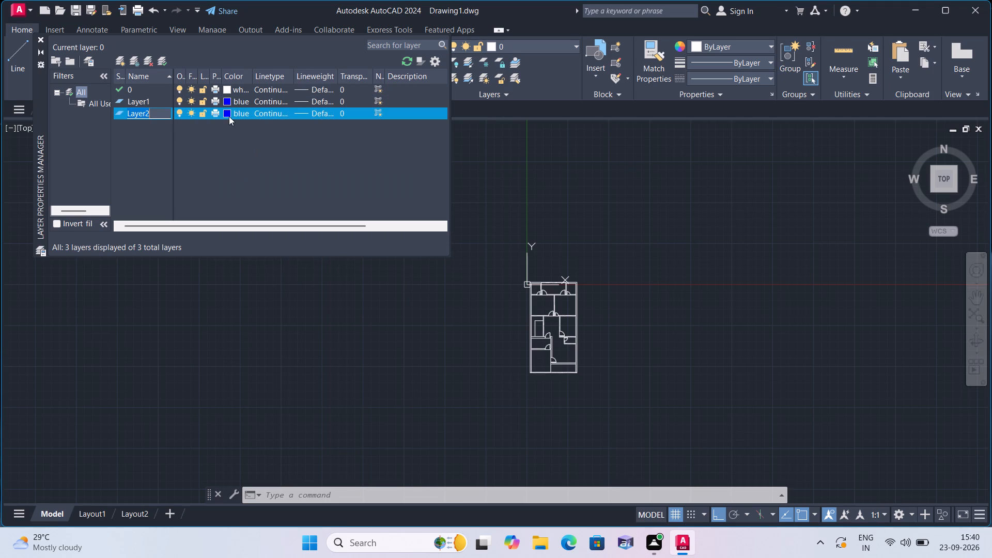
left_click(227, 113)
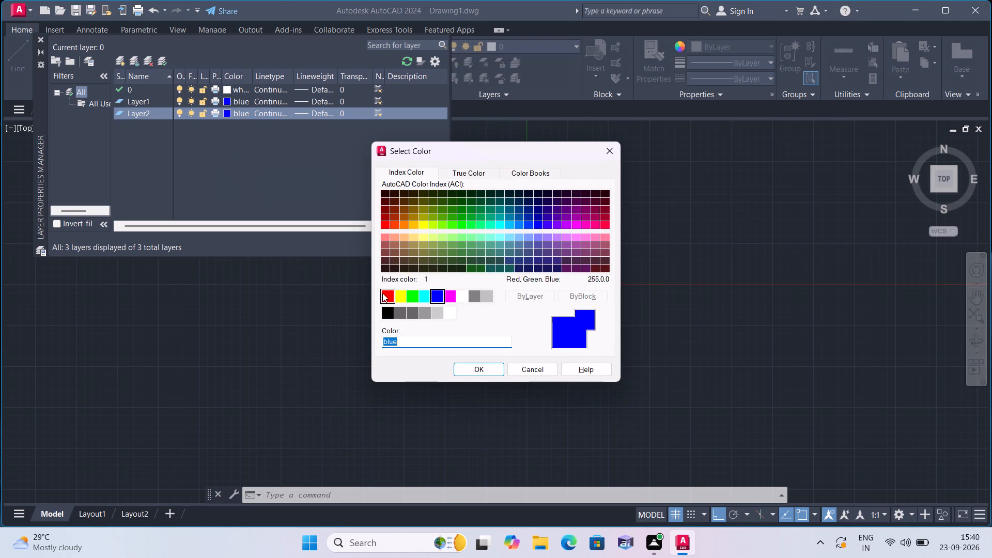
left_click(382, 293)
left_click(478, 368)
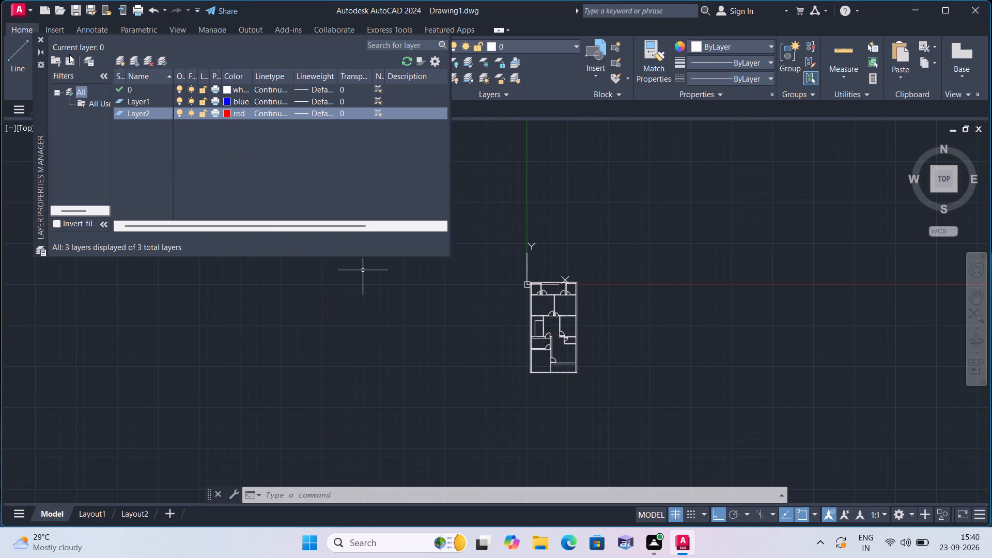
left_click(37, 38)
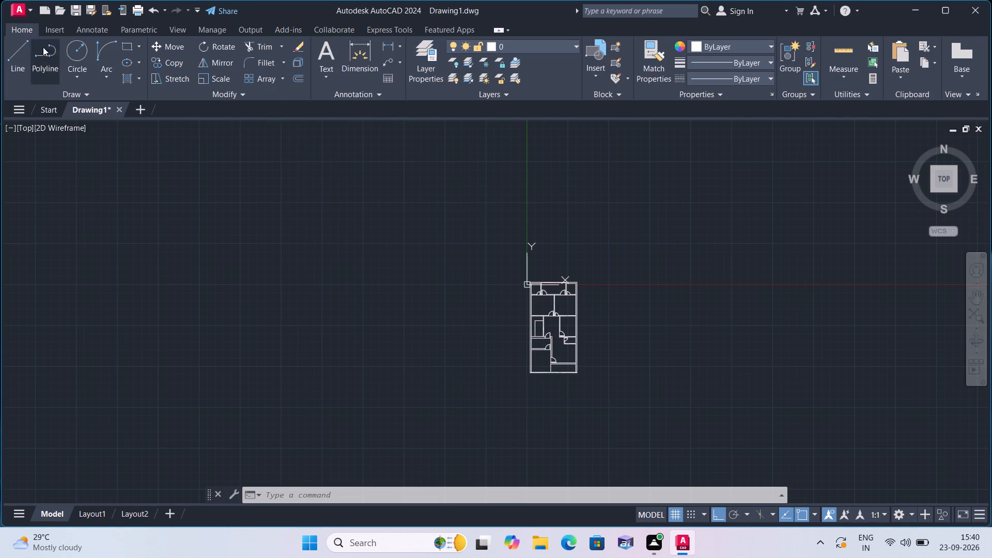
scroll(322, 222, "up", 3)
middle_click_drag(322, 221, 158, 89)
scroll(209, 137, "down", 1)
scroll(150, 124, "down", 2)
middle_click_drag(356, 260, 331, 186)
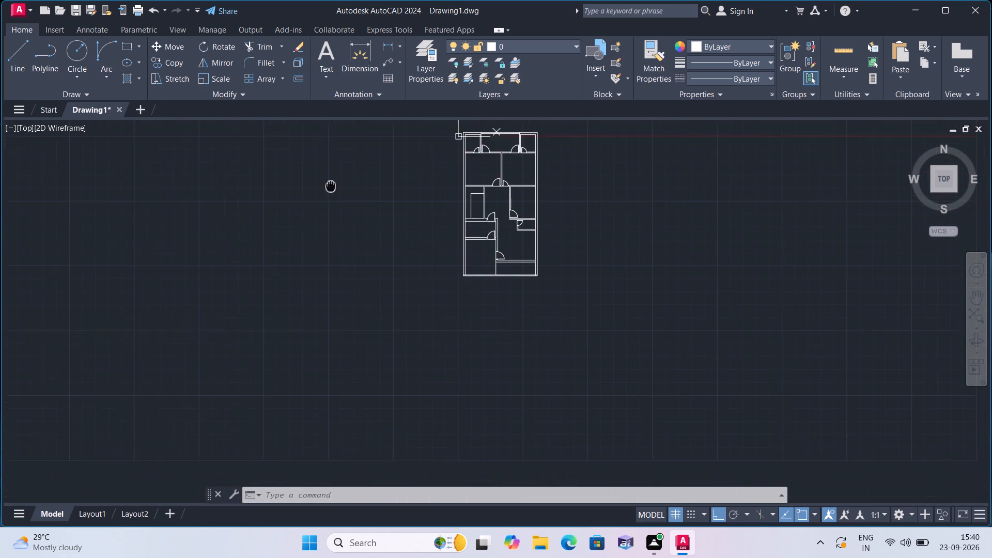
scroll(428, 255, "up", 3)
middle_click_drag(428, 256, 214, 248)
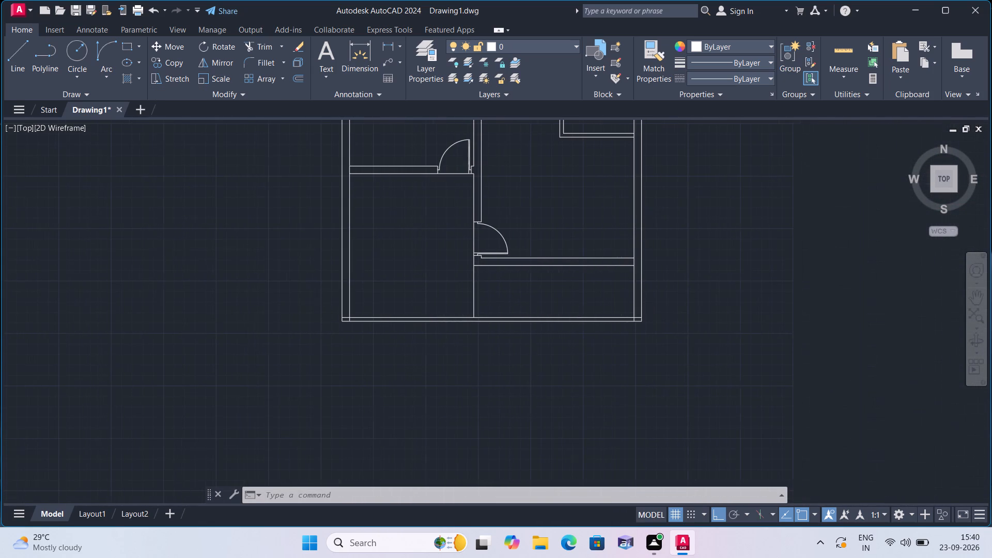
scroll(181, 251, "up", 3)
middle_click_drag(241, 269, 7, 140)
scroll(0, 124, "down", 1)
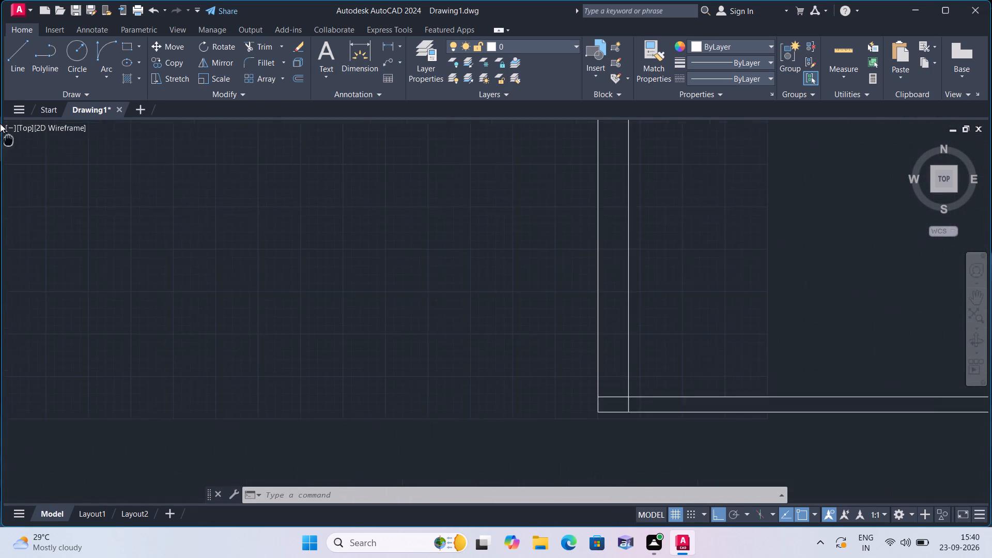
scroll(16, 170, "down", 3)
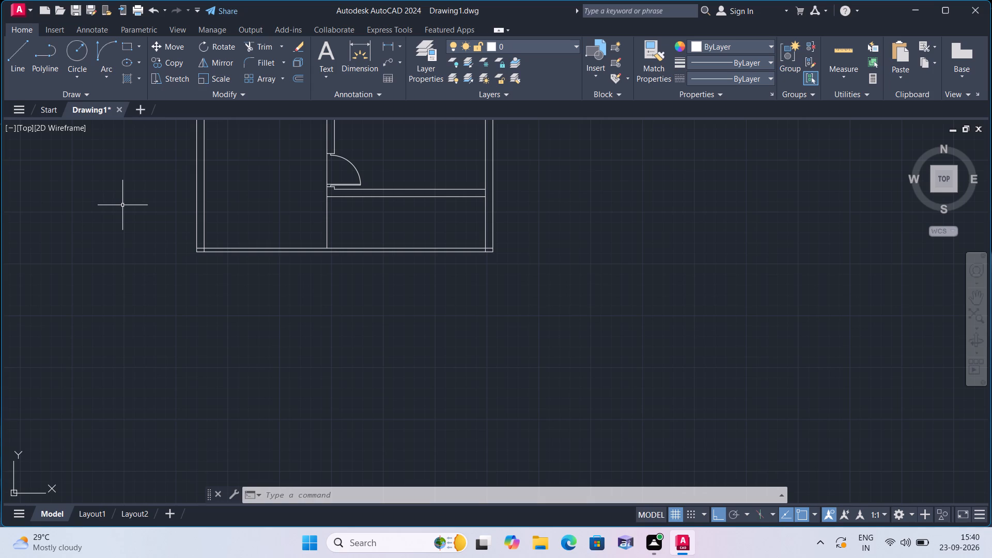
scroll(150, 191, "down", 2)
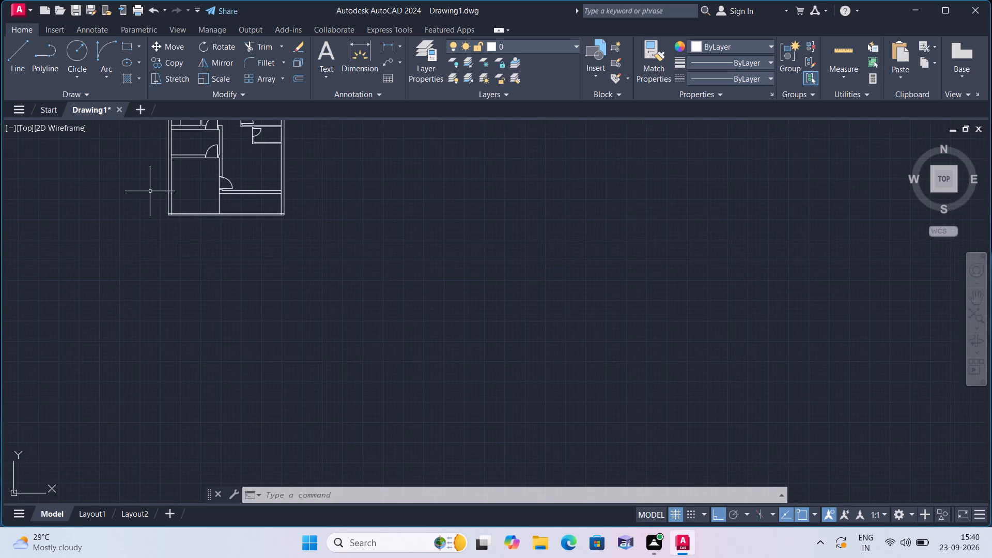
Make the blue layer, Layer1, the current layer.
middle_click_drag(197, 218, 371, 391)
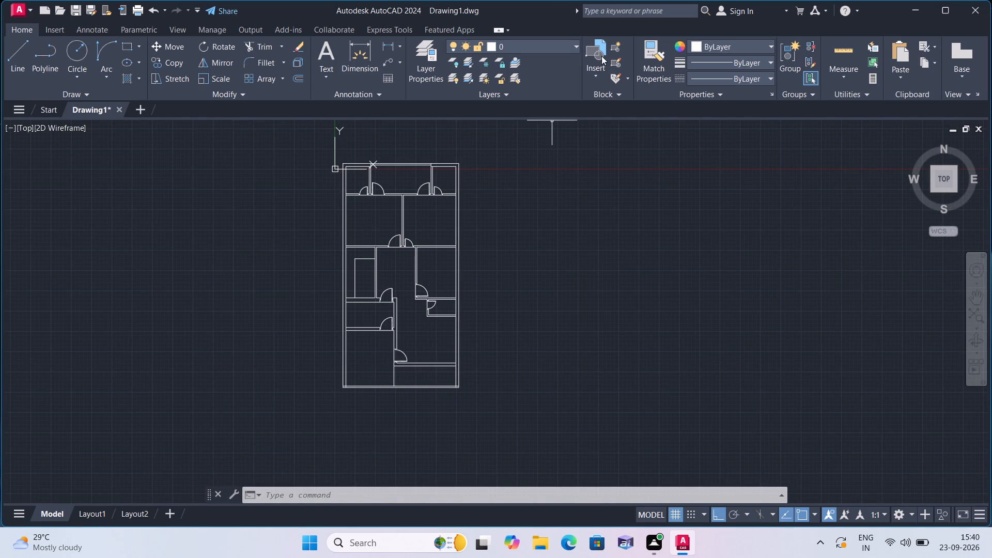
left_click(571, 41)
left_click(550, 75)
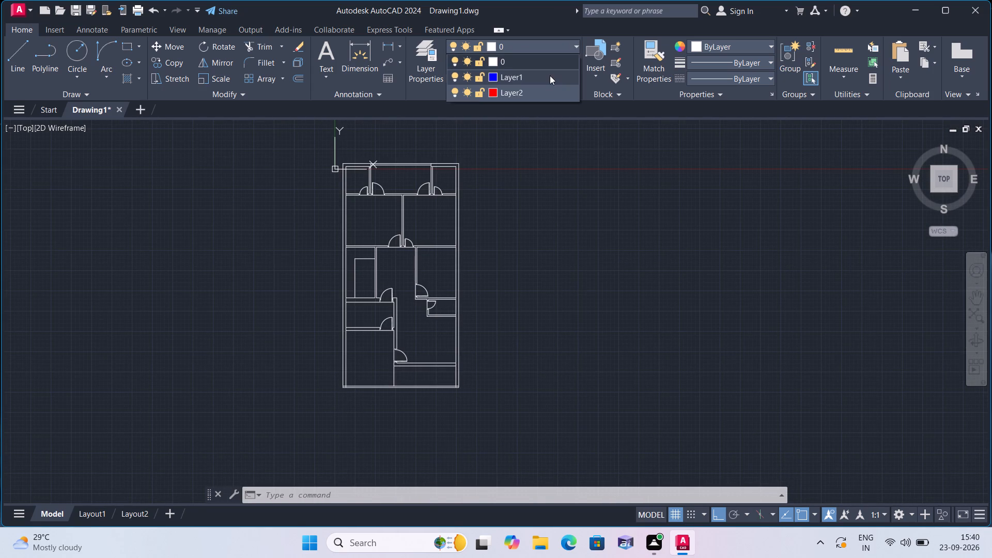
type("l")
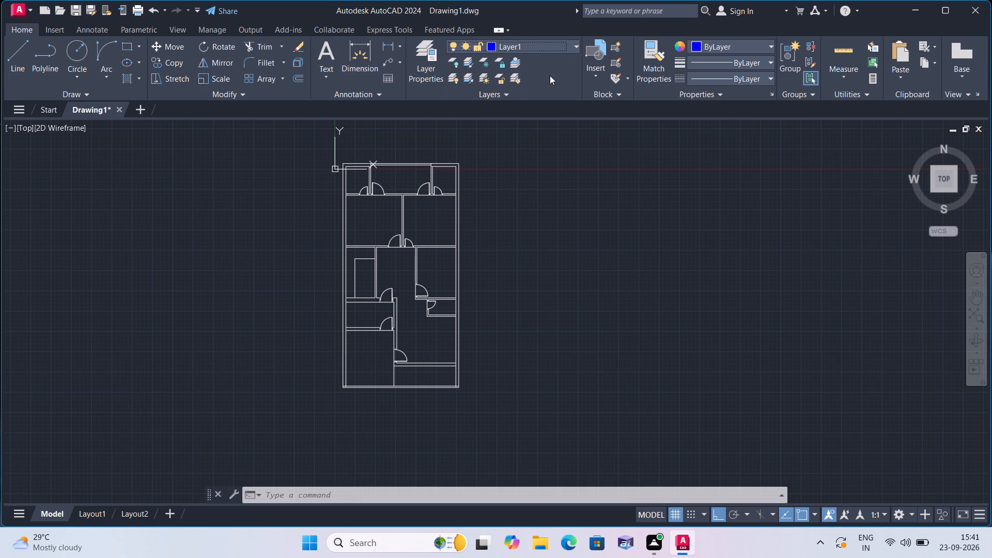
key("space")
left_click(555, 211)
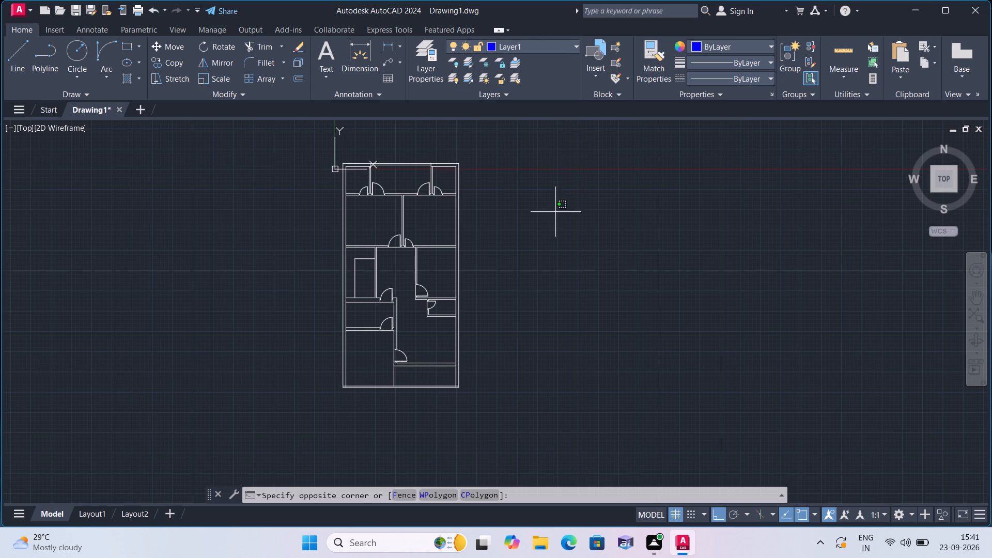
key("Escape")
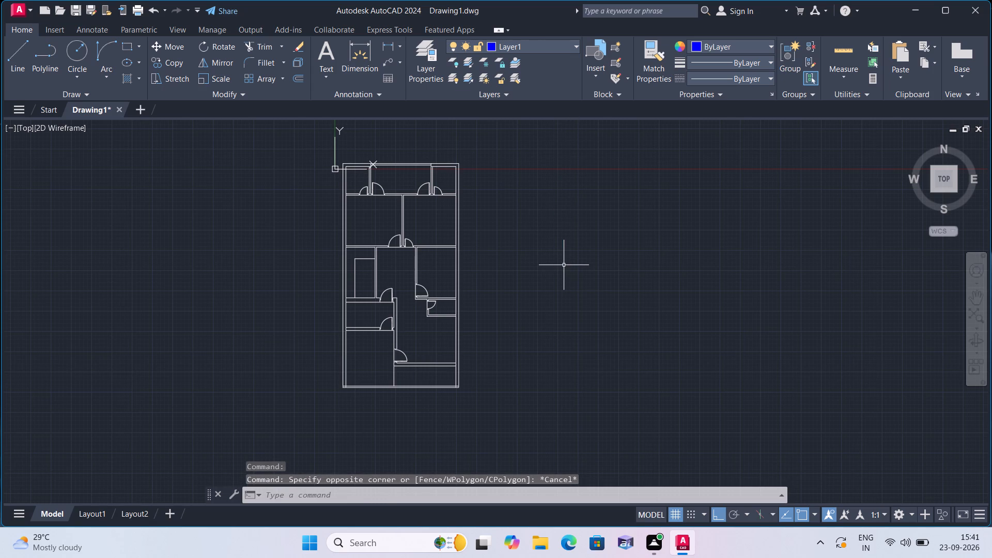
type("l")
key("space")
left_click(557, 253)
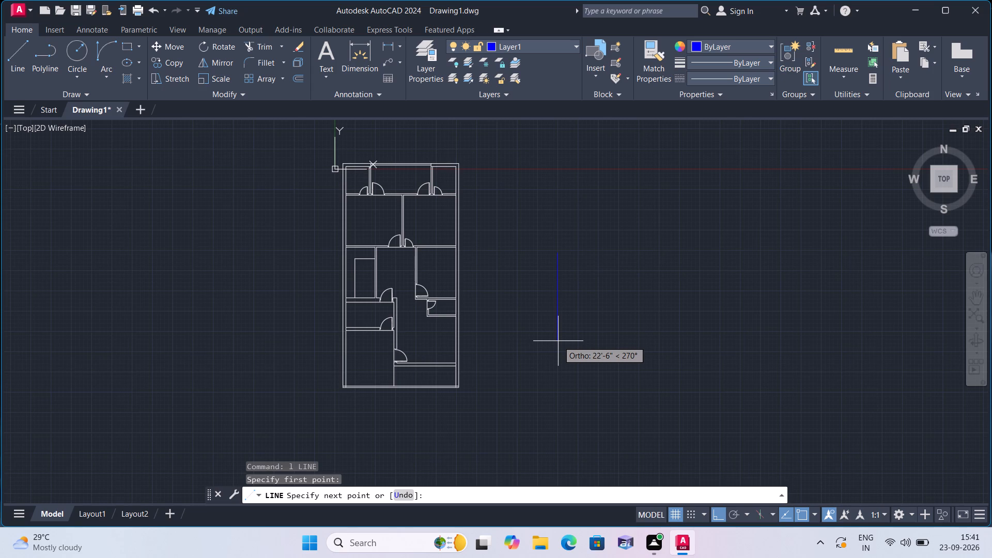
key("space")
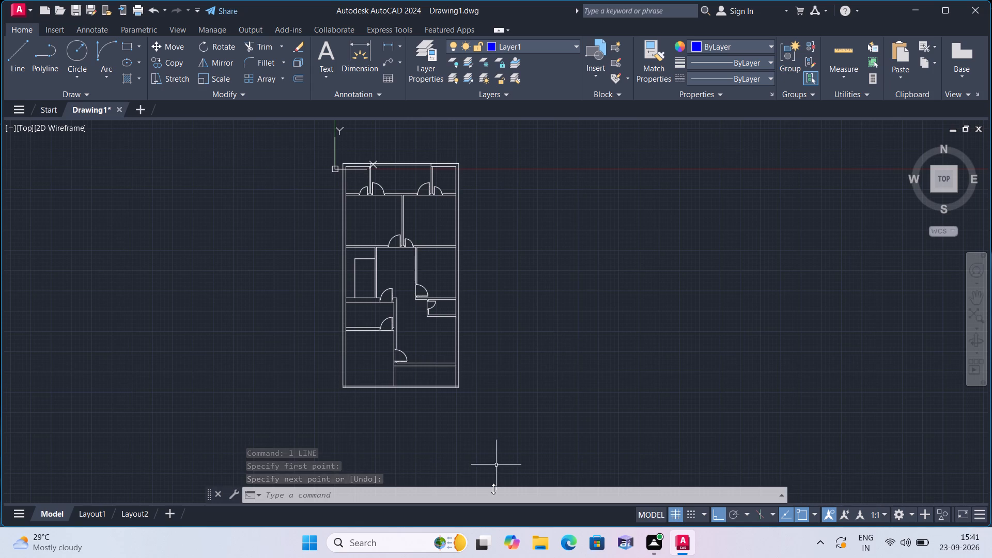
Draw a vertical rectangle 5' long and 9" wide with lines in the empty space beside the floor plan.
key("space")
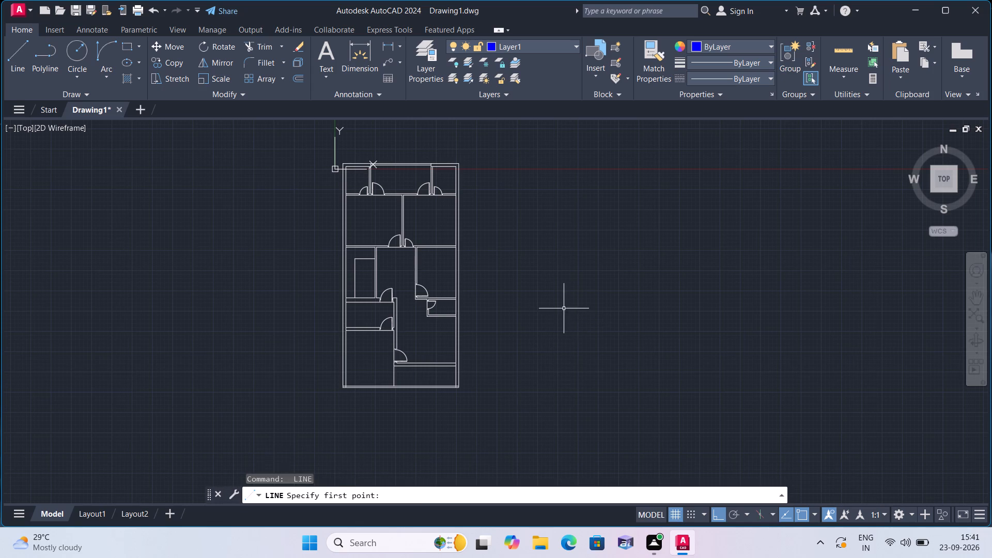
left_click(549, 291)
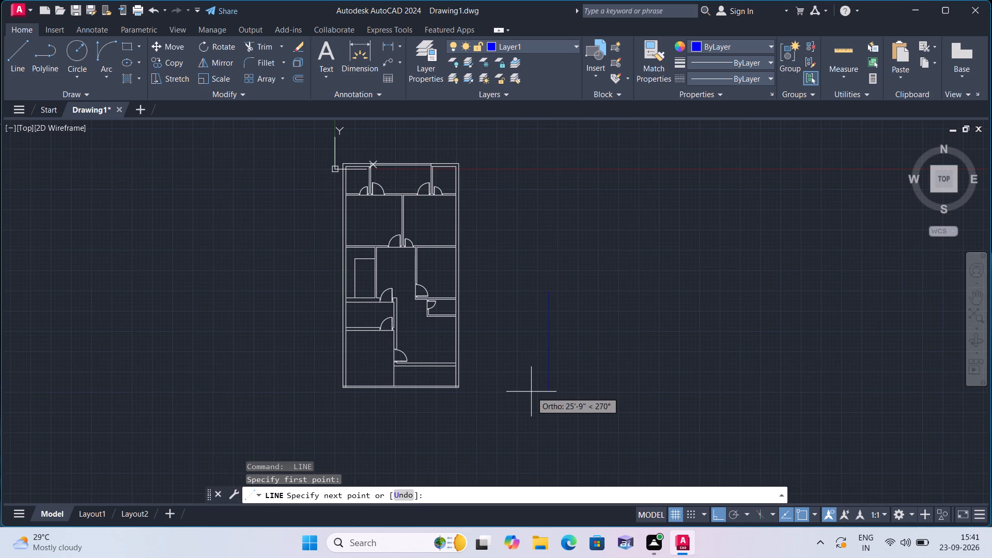
type("5'")
key("space")
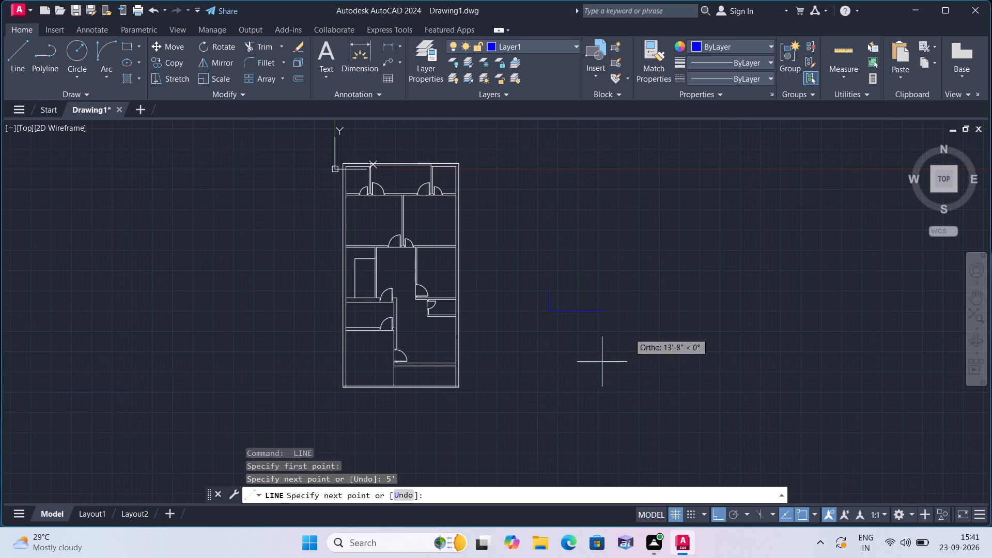
type("9\"")
key("space")
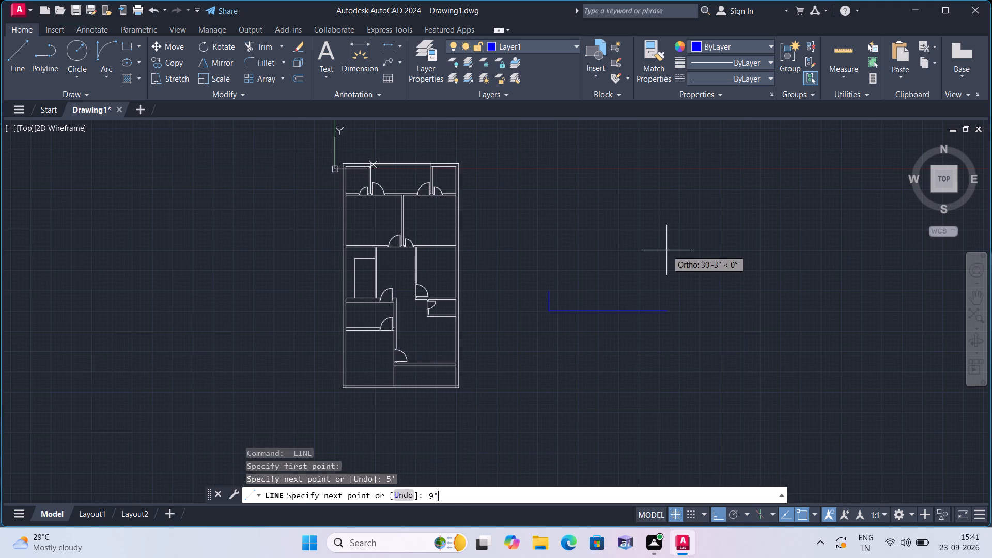
type("5'")
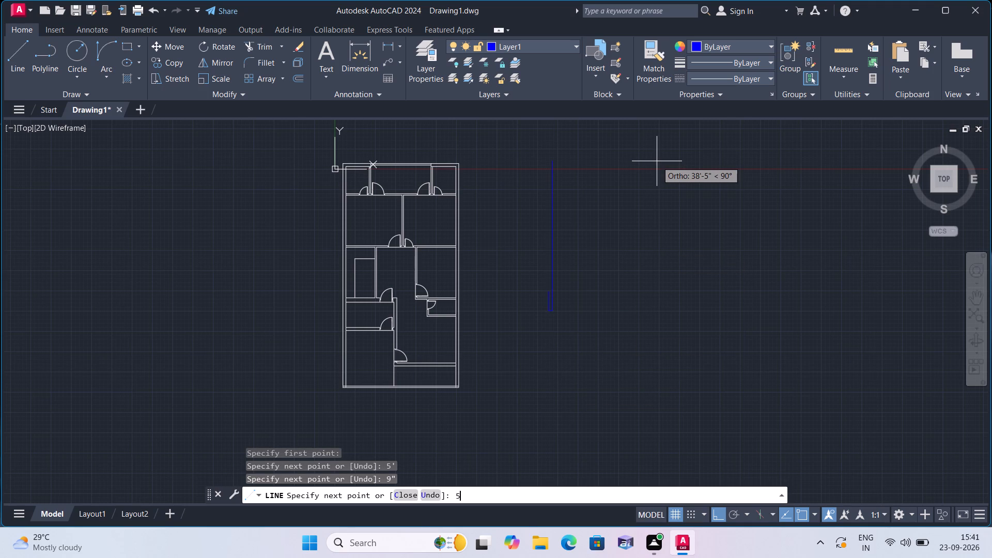
key("space")
scroll(657, 161, "up", 1)
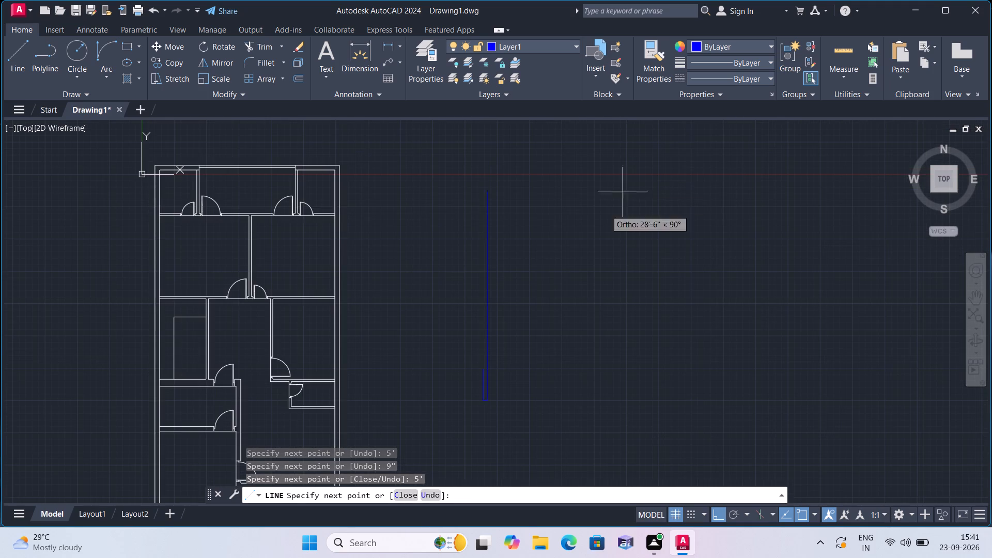
scroll(467, 369, "up", 3)
middle_click_drag(456, 371, 471, 302)
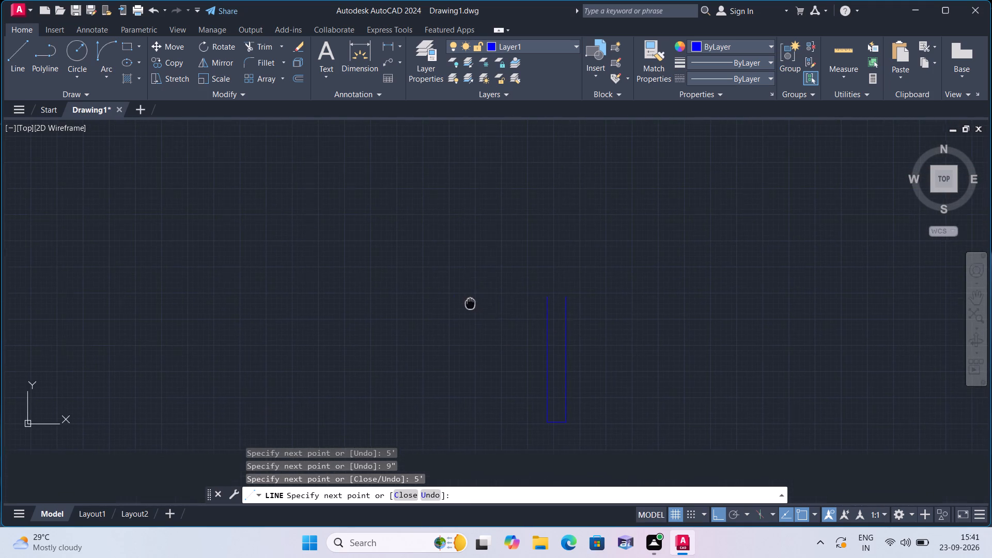
left_click(551, 297)
key("space")
Draw a lengthwise centre line in the vertical 5' rectangle, joining the midpoints of its short sides.
key("space")
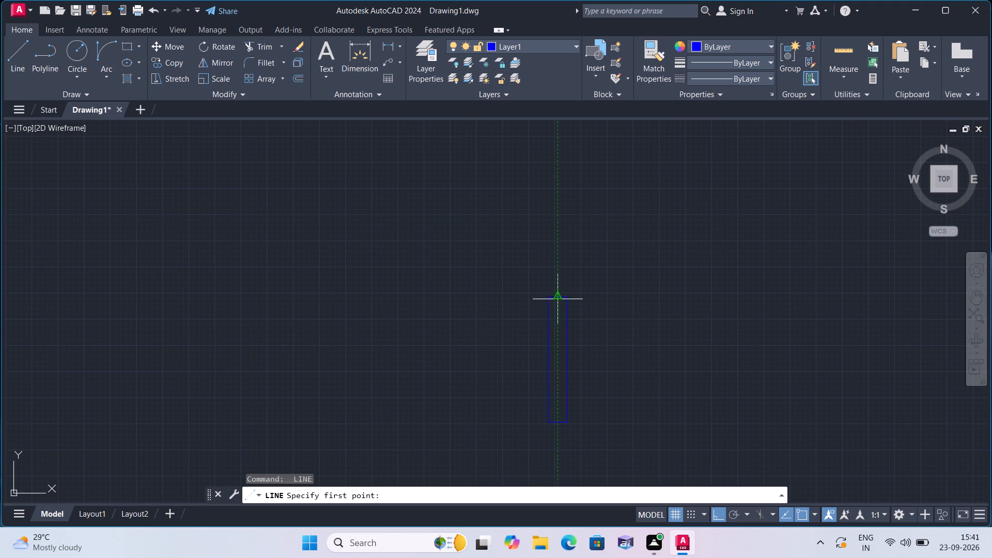
left_click(558, 299)
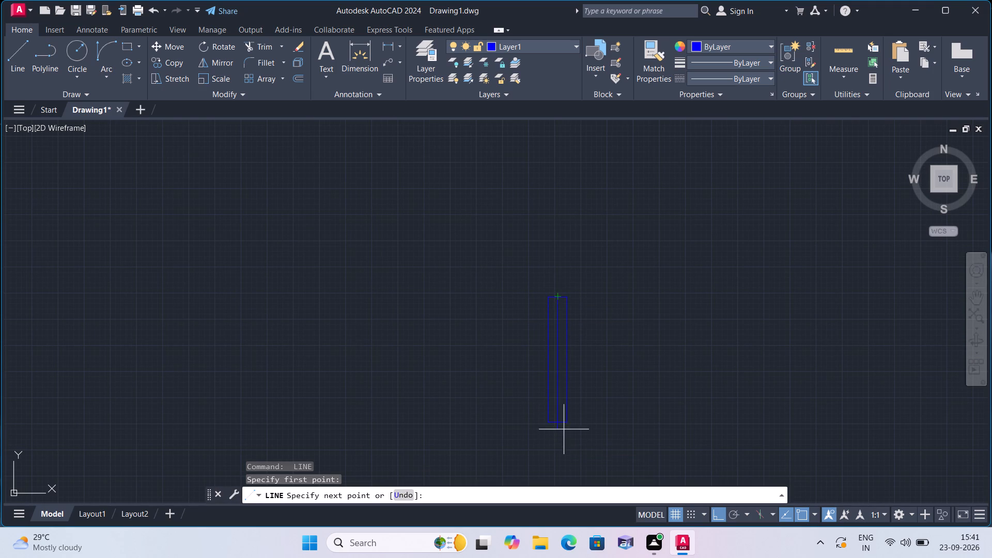
left_click(555, 420)
key("space")
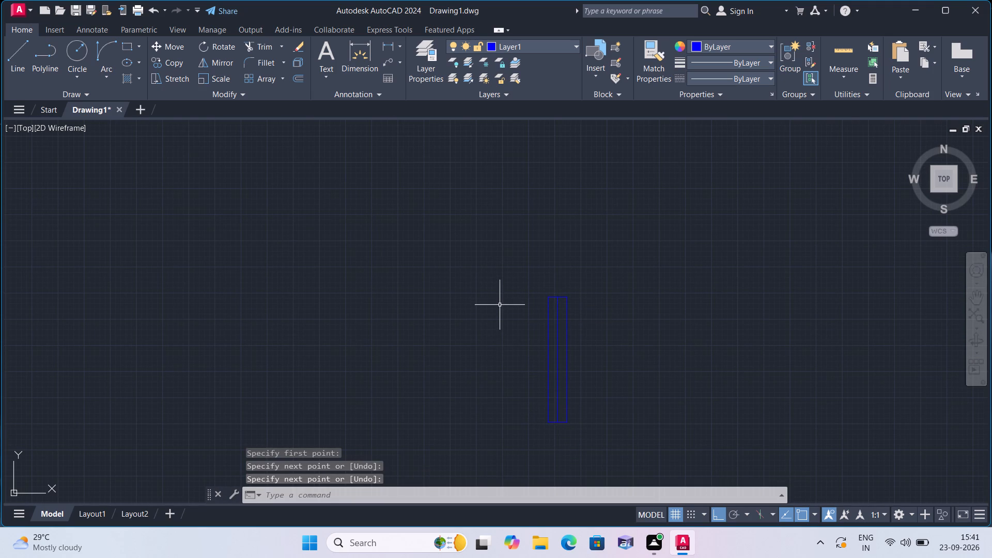
Draw a horizontal rectangle 2' long and 9" wide with lines, above the vertical 5' rectangle.
key("space")
left_click(463, 241)
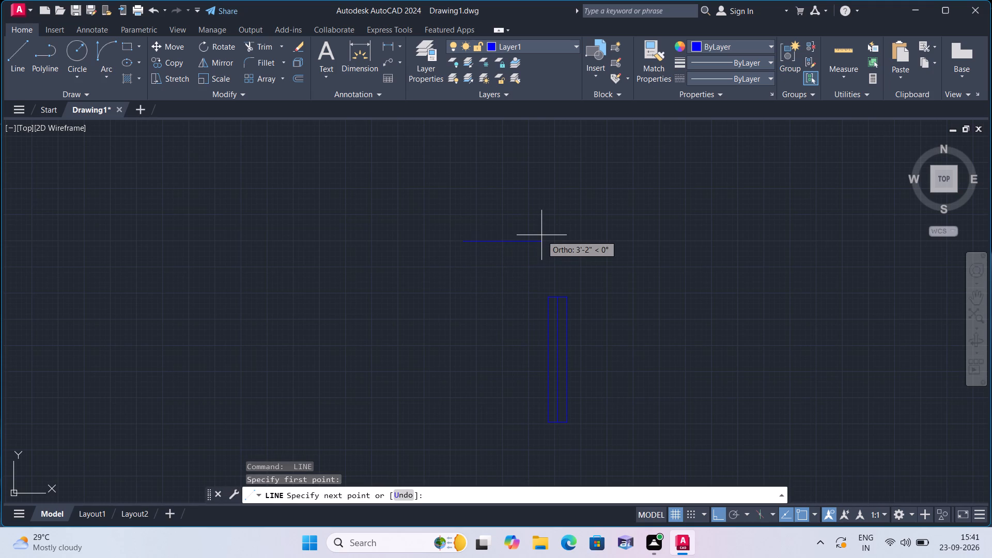
type("2'")
key("space")
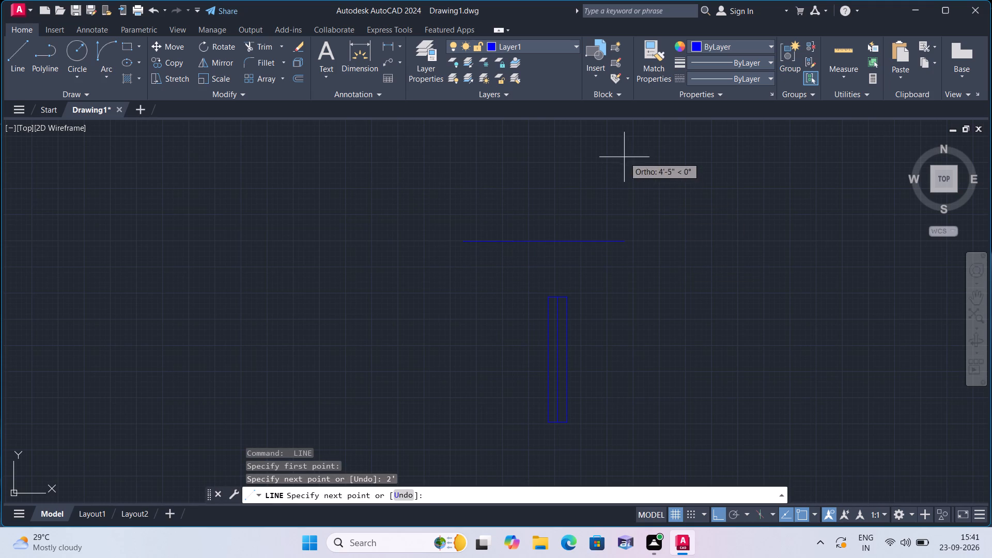
type("9\"")
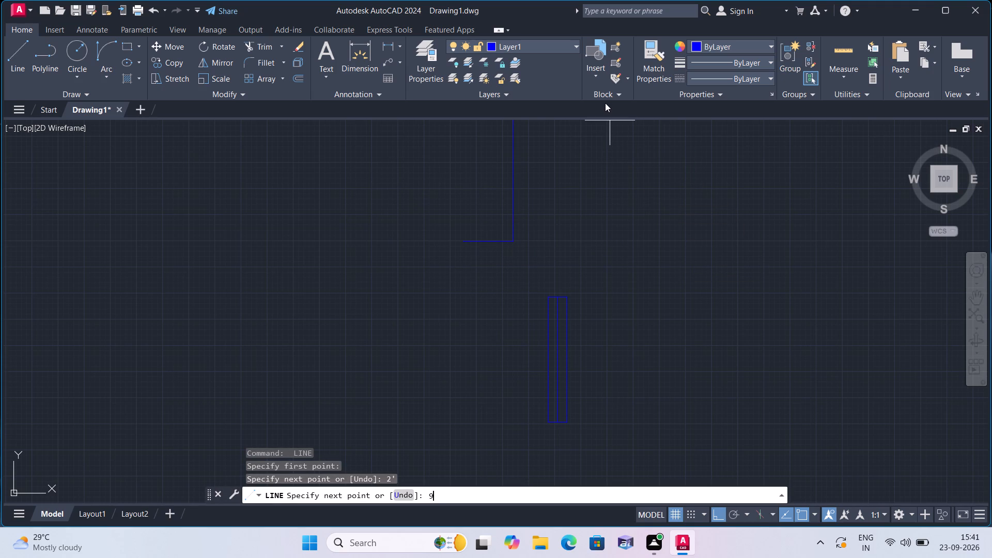
key("space")
type("2'")
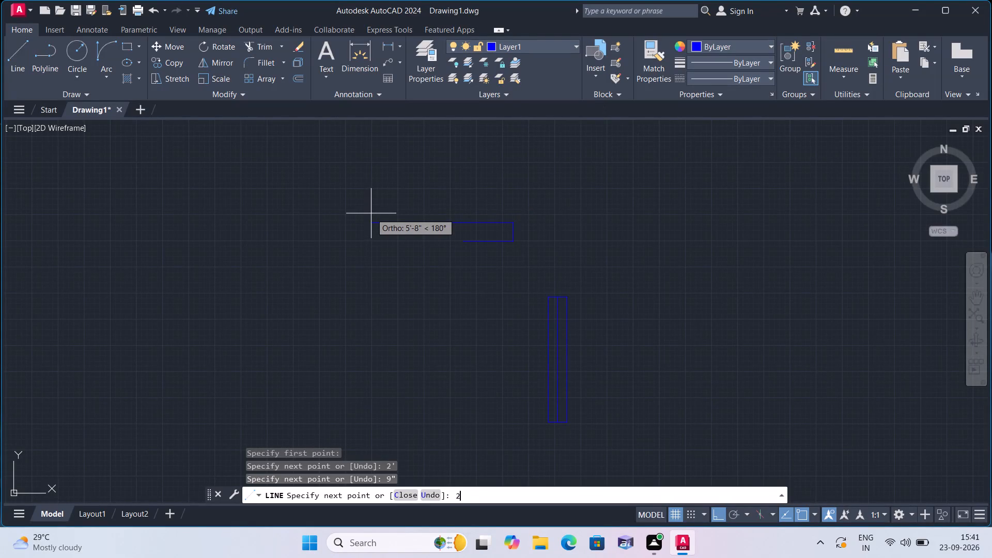
key("space")
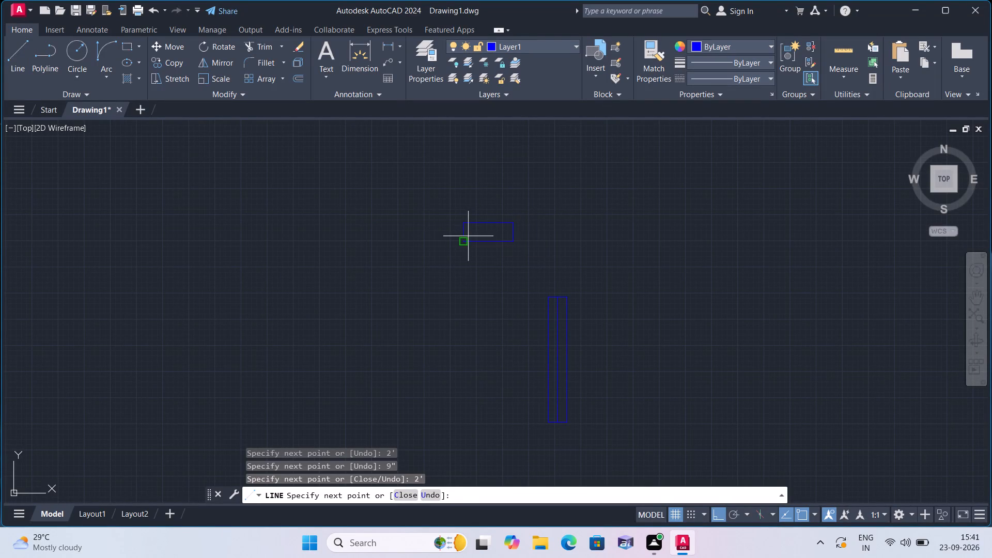
left_click(469, 241)
key("space")
Draw a lengthwise centre line in the 2' rectangle, starting from the midpoint of its left side.
key("space")
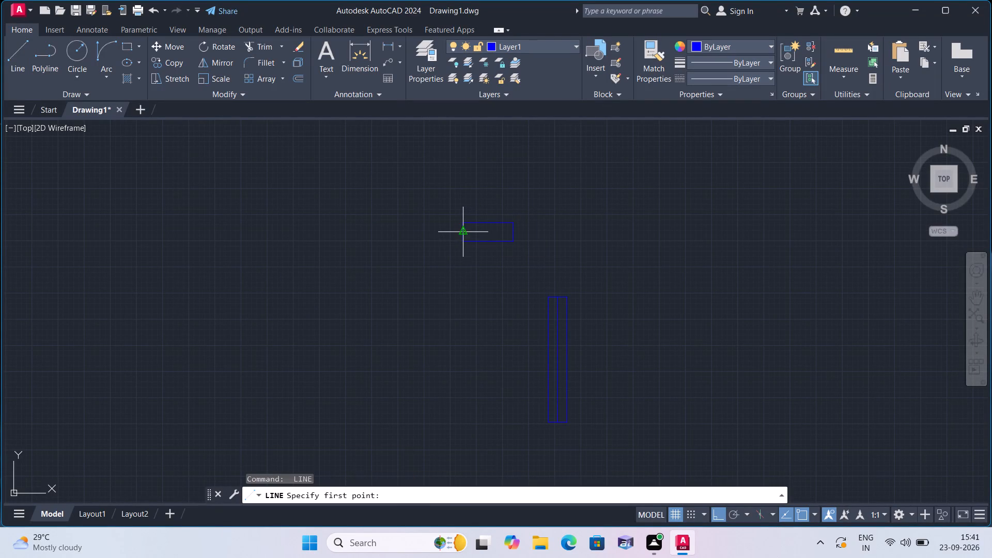
left_click(464, 233)
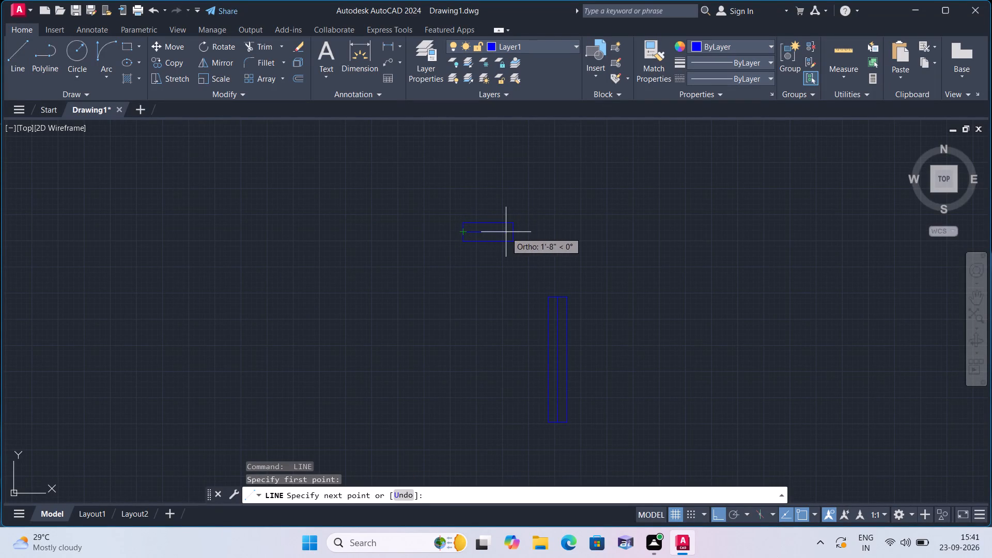
left_click(511, 233)
key("space")
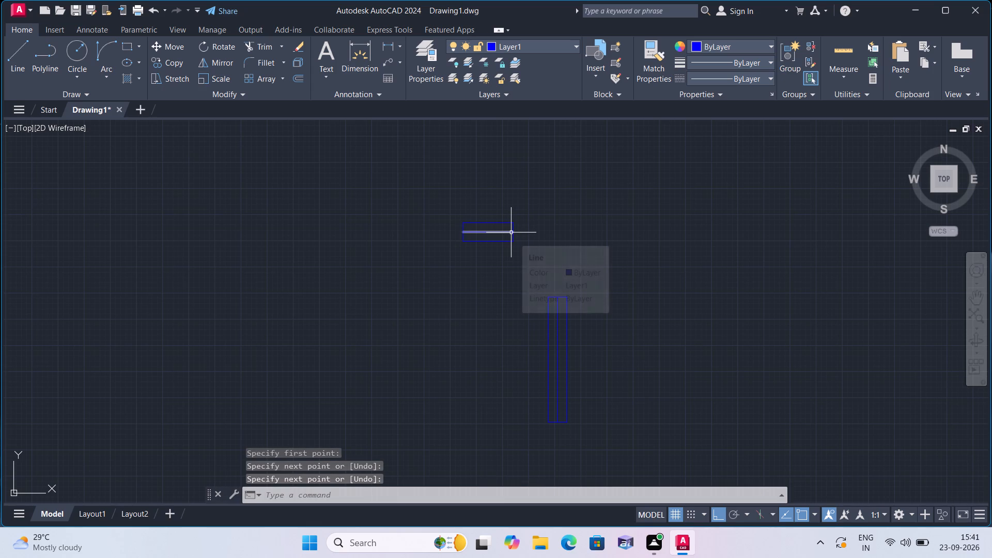
Draw a vertical rectangle 3' long and 9" wide with lines, between the floor plan and the vertical 5' rectangle.
scroll(505, 244, "down", 2)
middle_click_drag(486, 272, 477, 204)
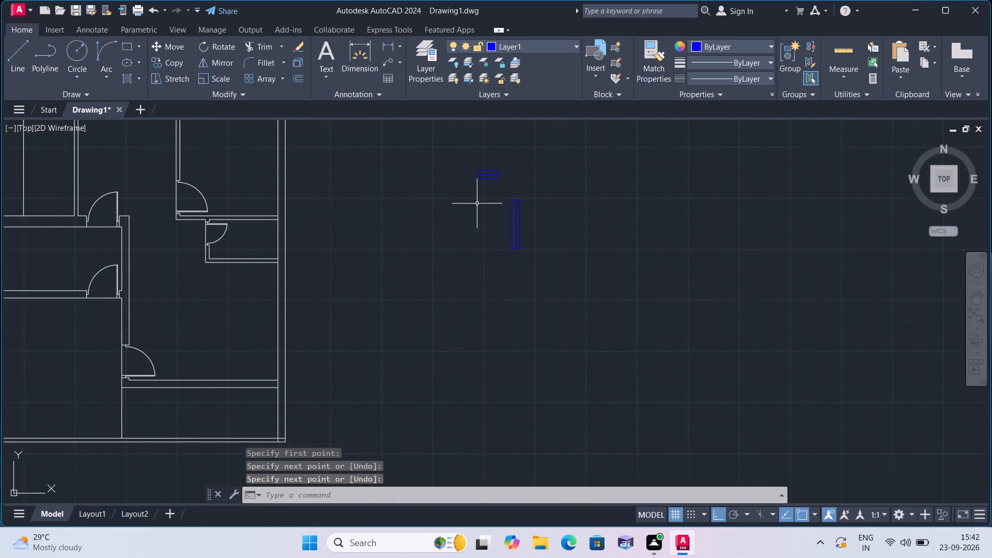
key("space")
left_click(439, 229)
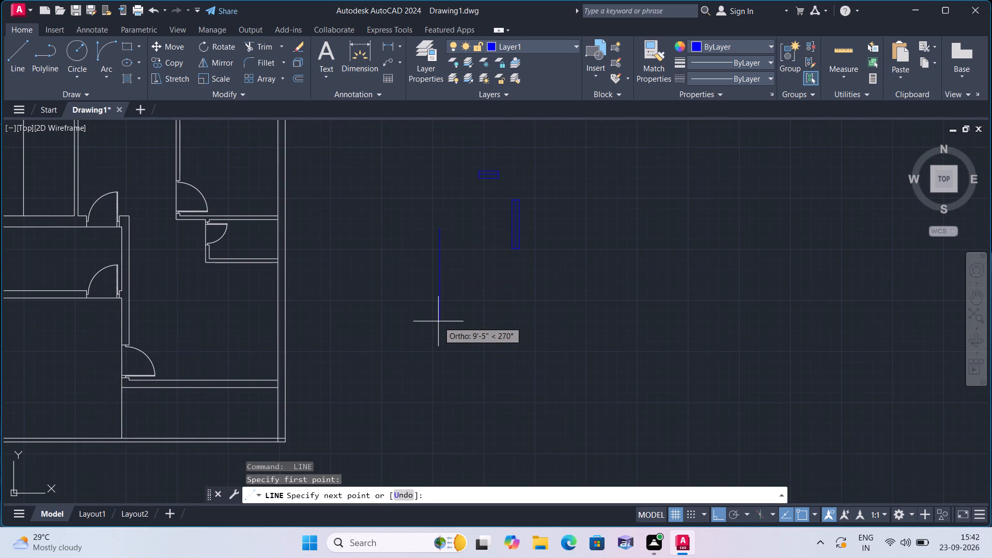
type("3'")
key("space")
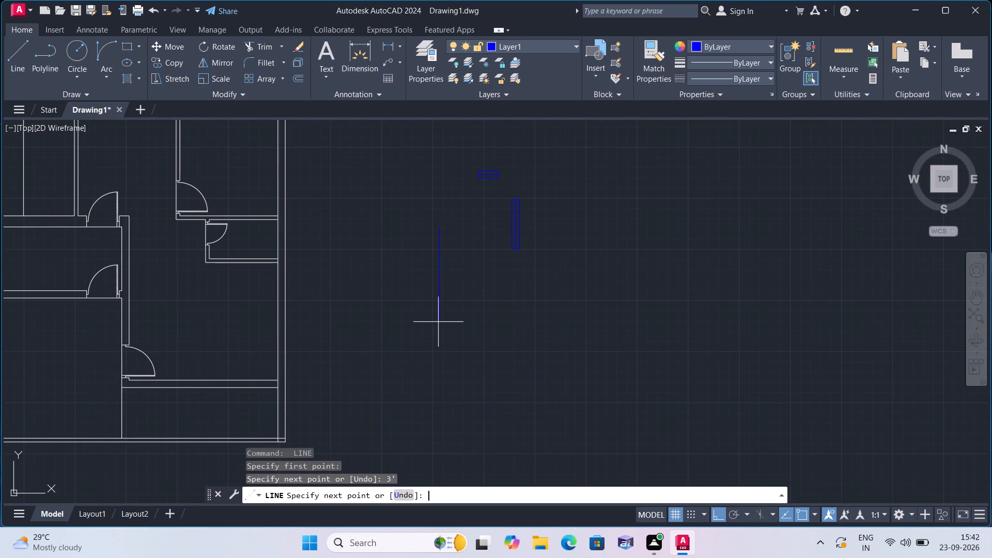
type("9\"")
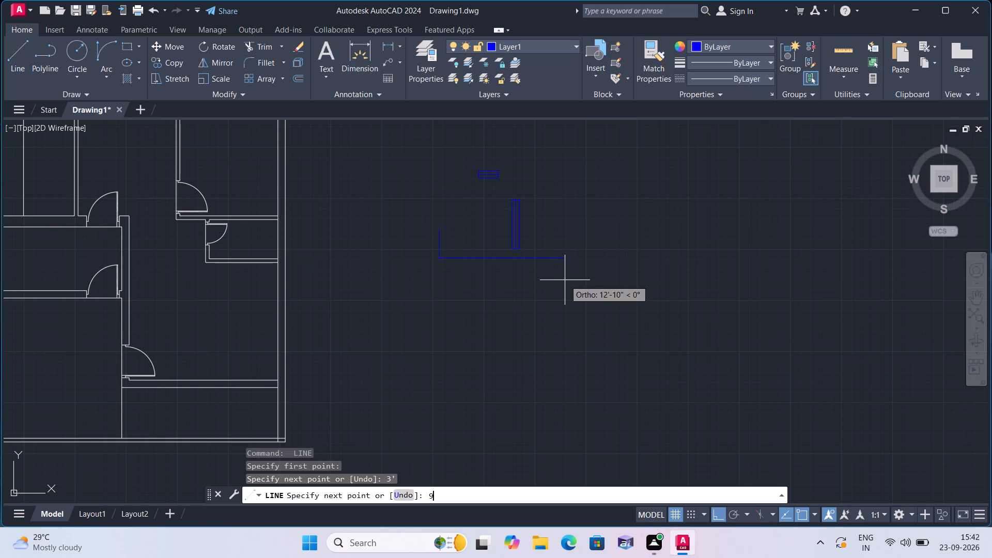
key("space")
type("3'")
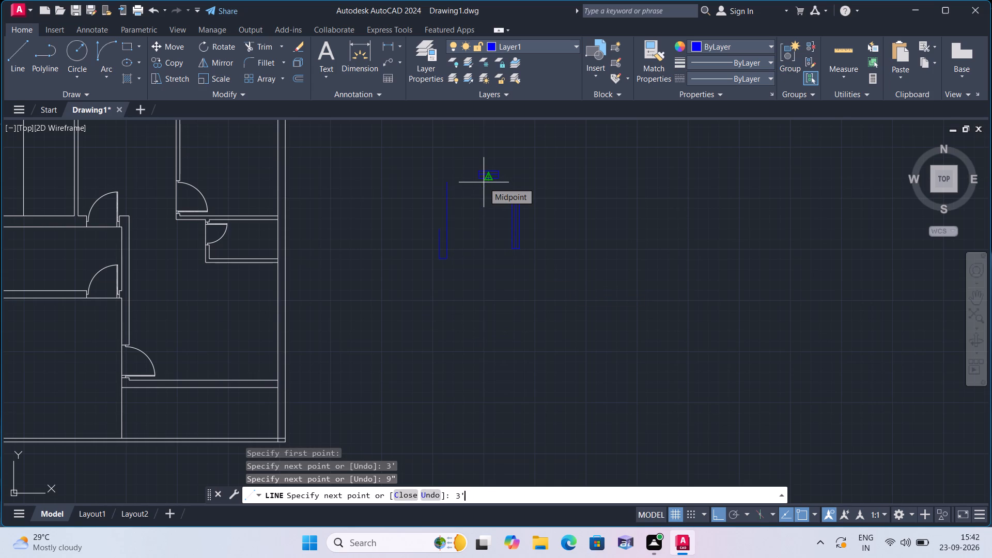
key("space")
scroll(421, 219, "up", 3)
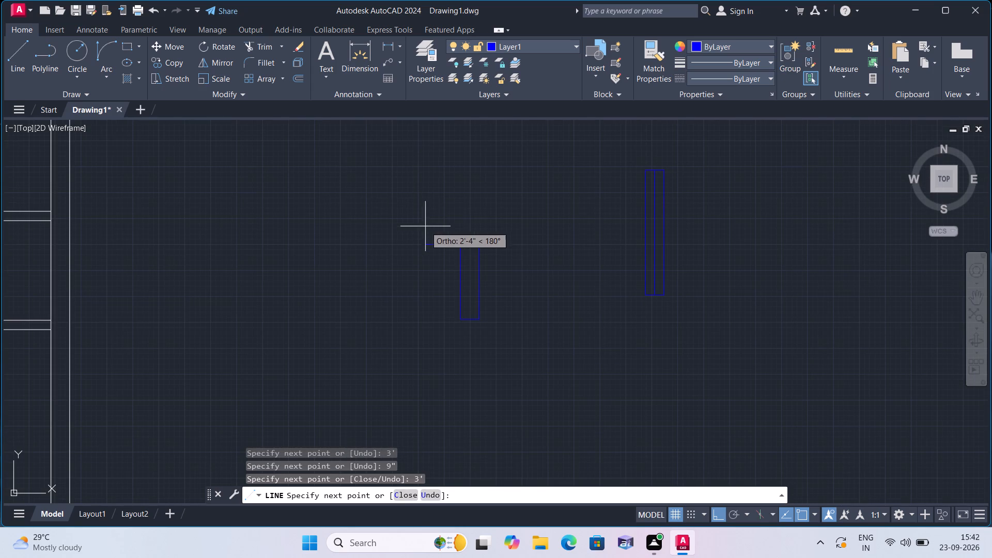
left_click(463, 246)
key("space")
Draw a lengthwise centre line in the 3' rectangle, from the midpoint of its top side down to its bottom side.
key("space")
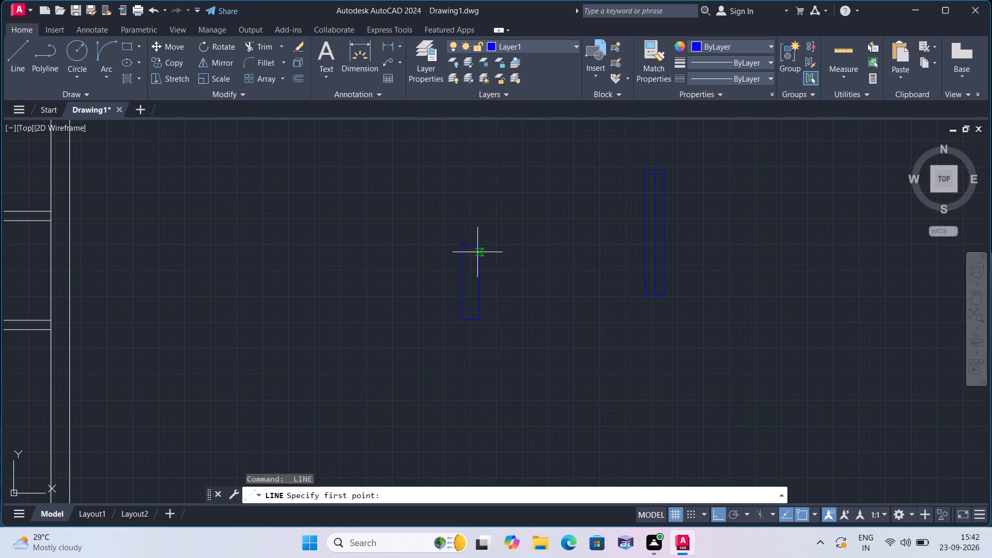
left_click(470, 243)
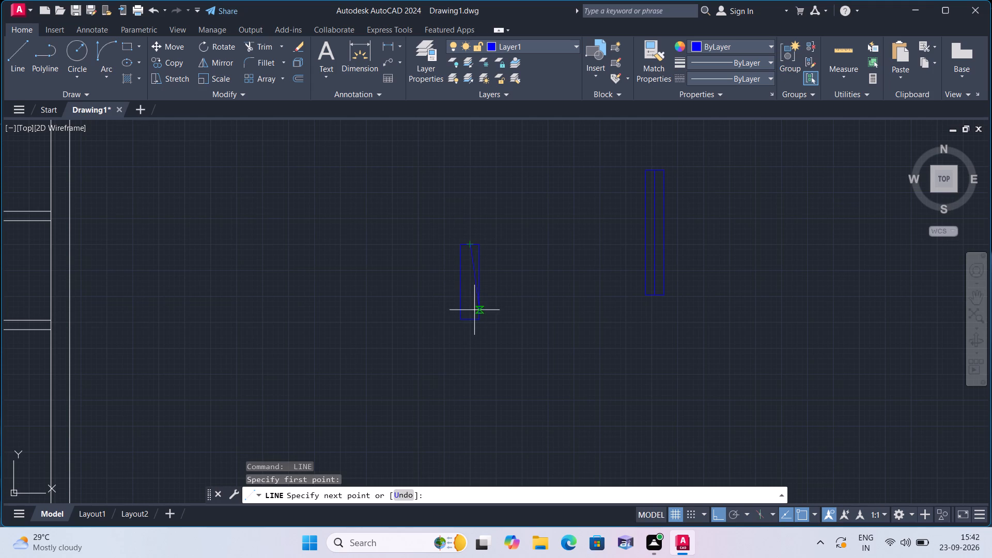
left_click(472, 316)
key("space")
Draw a horizontal rectangle 5' long and 9" wide with lines, below the vertical 3' rectangle.
scroll(471, 316, "down", 1)
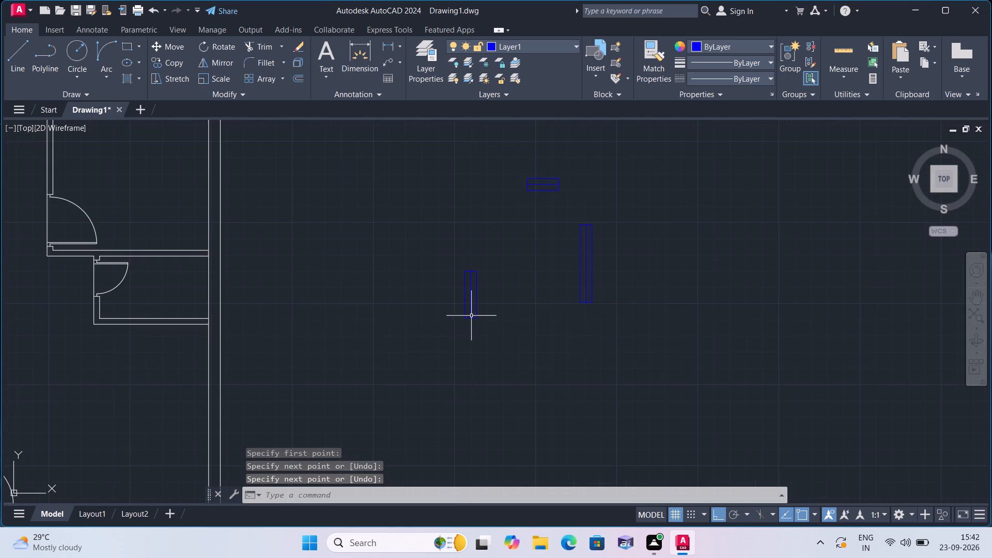
middle_click_drag(465, 340, 431, 242)
key("space")
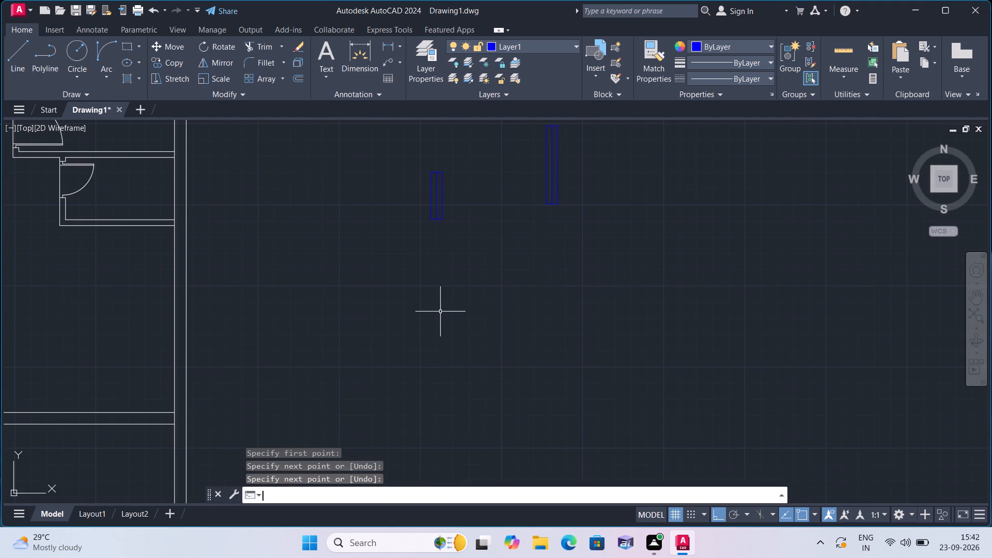
left_click(430, 301)
type("5'")
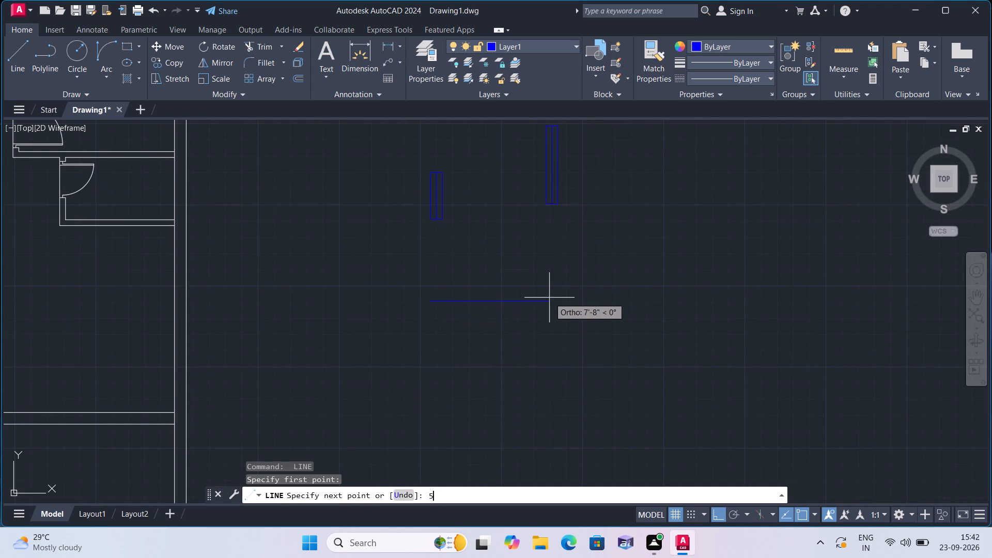
key("space")
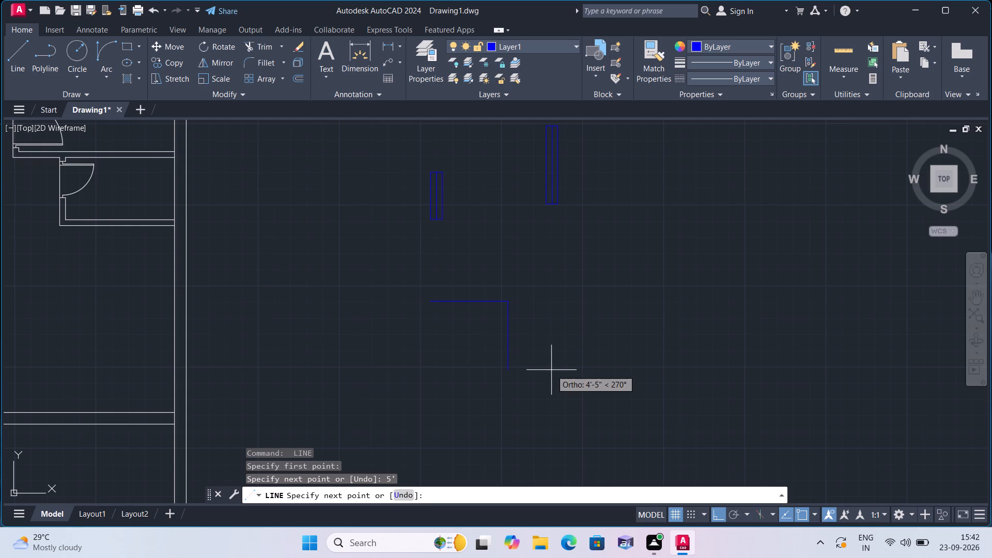
type("9\"")
key("space")
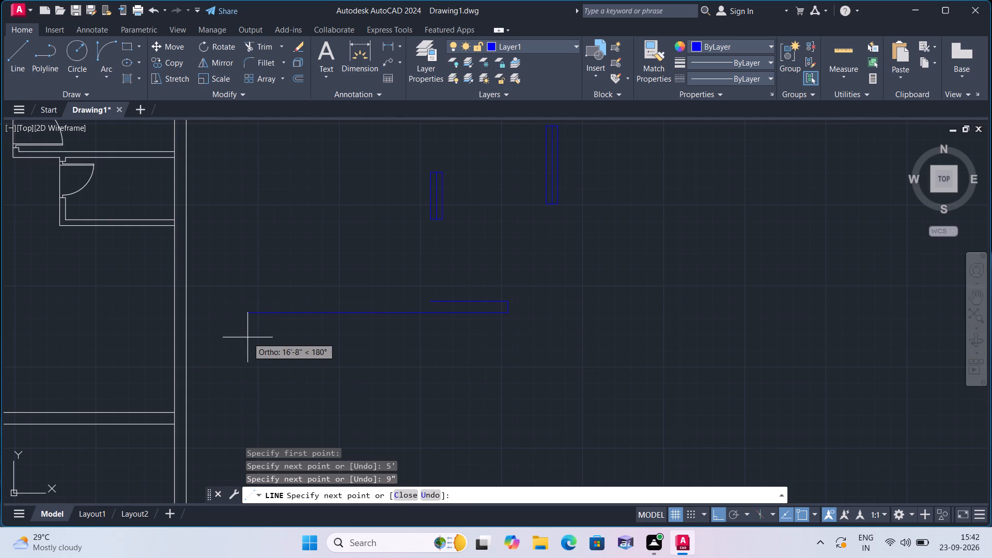
type("5'")
key("space")
scroll(247, 337, "up", 1)
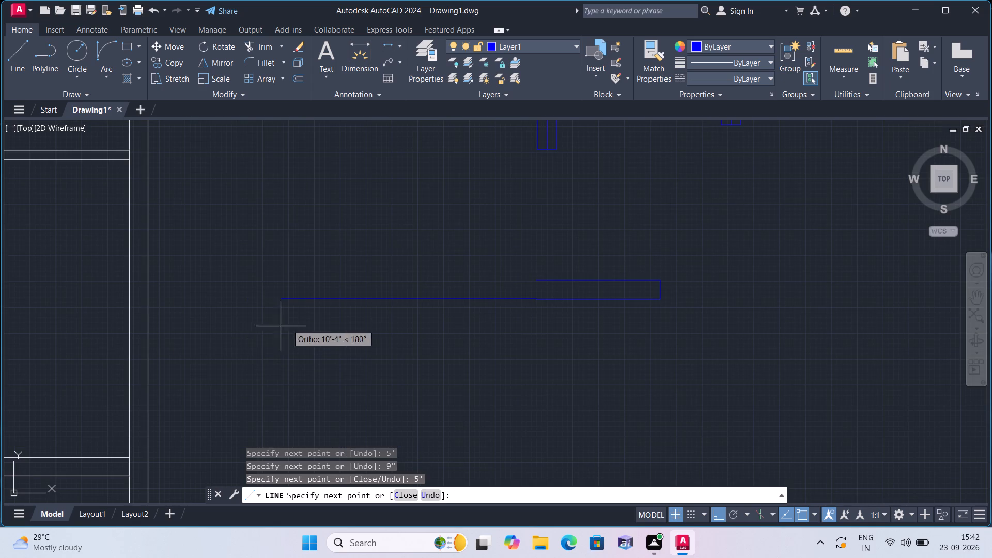
scroll(314, 319, "up", 2)
scroll(590, 277, "down", 1)
middle_click_drag(536, 291, 522, 302)
scroll(522, 302, "down", 1)
scroll(634, 266, "up", 2)
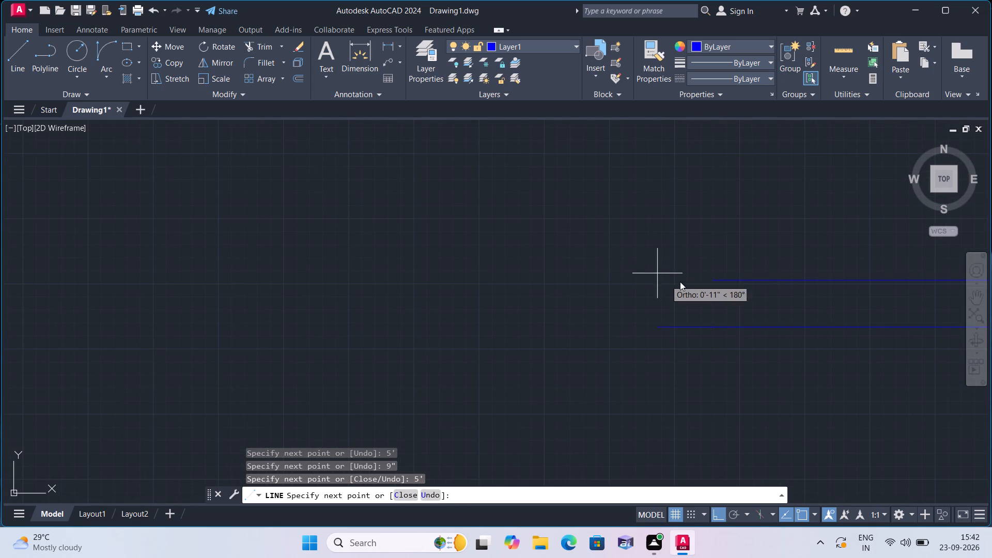
left_click(712, 280)
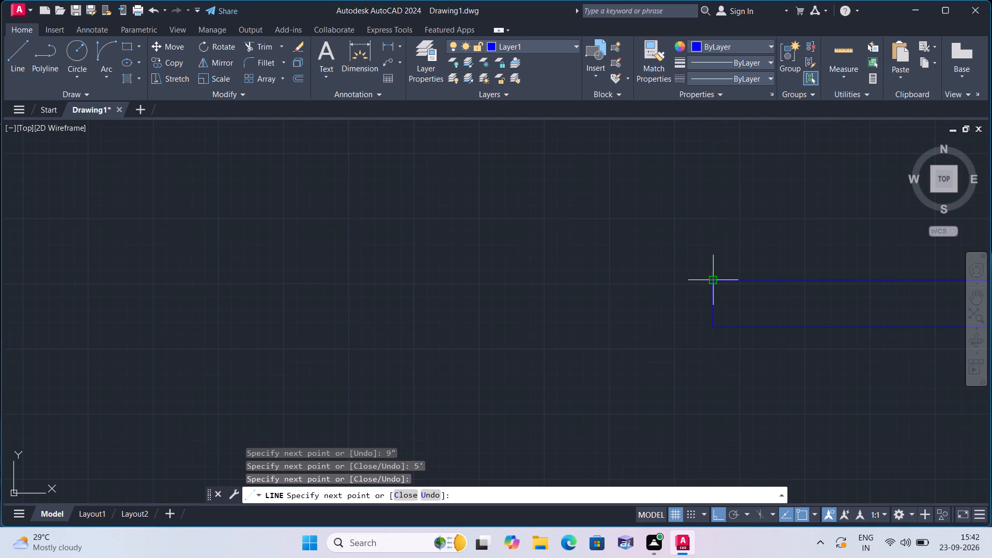
scroll(758, 310, "down", 1)
middle_click_drag(758, 310, 579, 258)
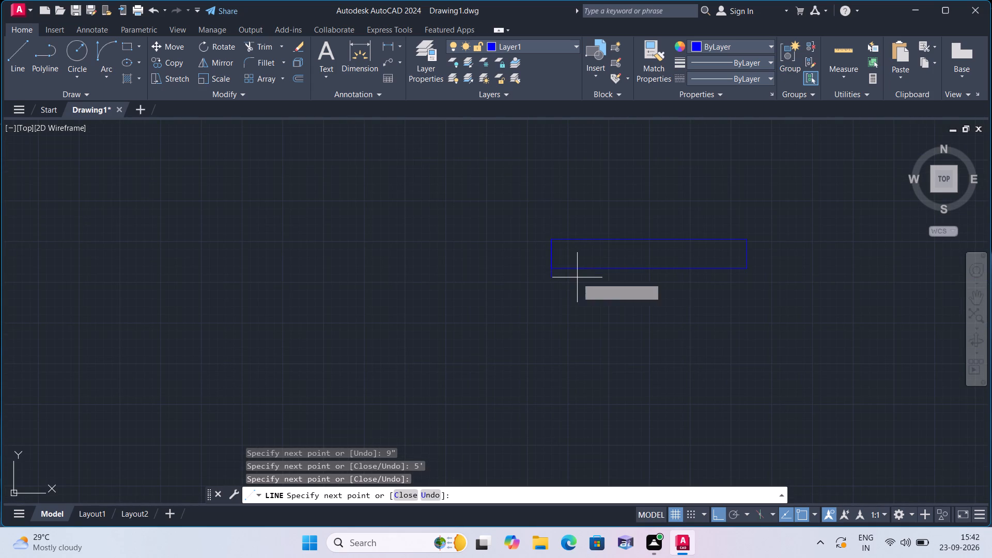
Draw a lengthwise centre line in the horizontal 5' rectangle, from the midpoint of its left side to its right side.
key("space")
key("space")
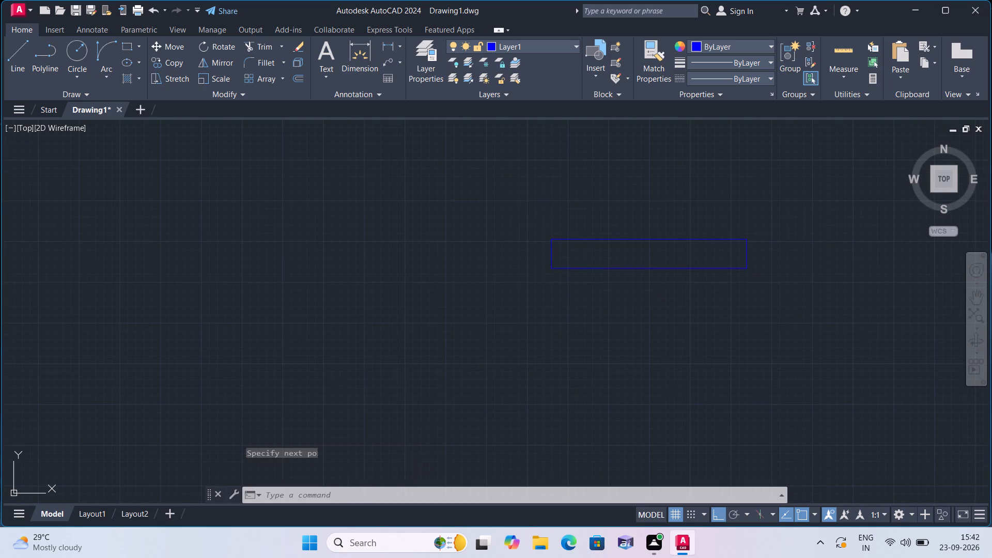
left_click(551, 253)
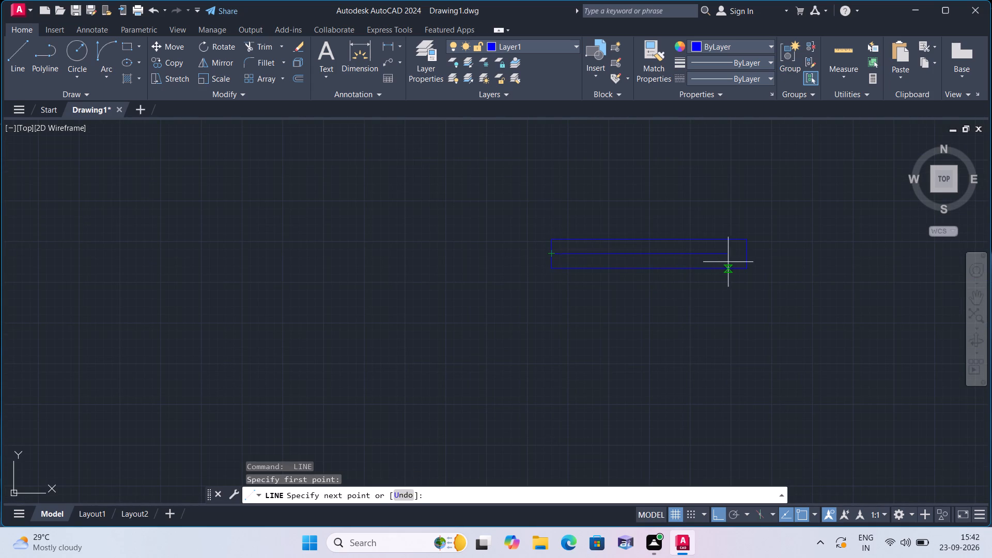
left_click(748, 250)
key("space")
Open the recent drawing beds_plan.dwg.
scroll(665, 252, "down", 2)
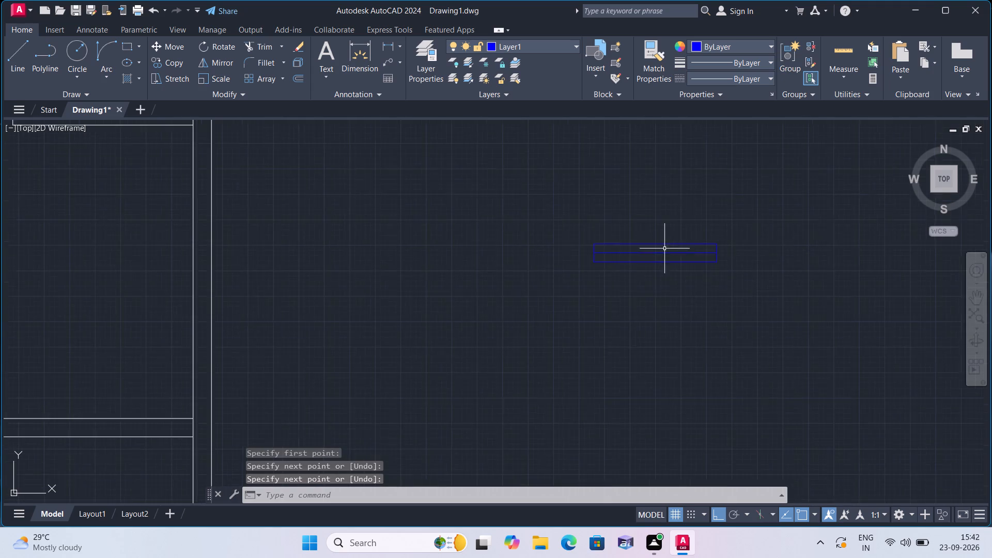
scroll(549, 283, "down", 2)
middle_click(536, 289)
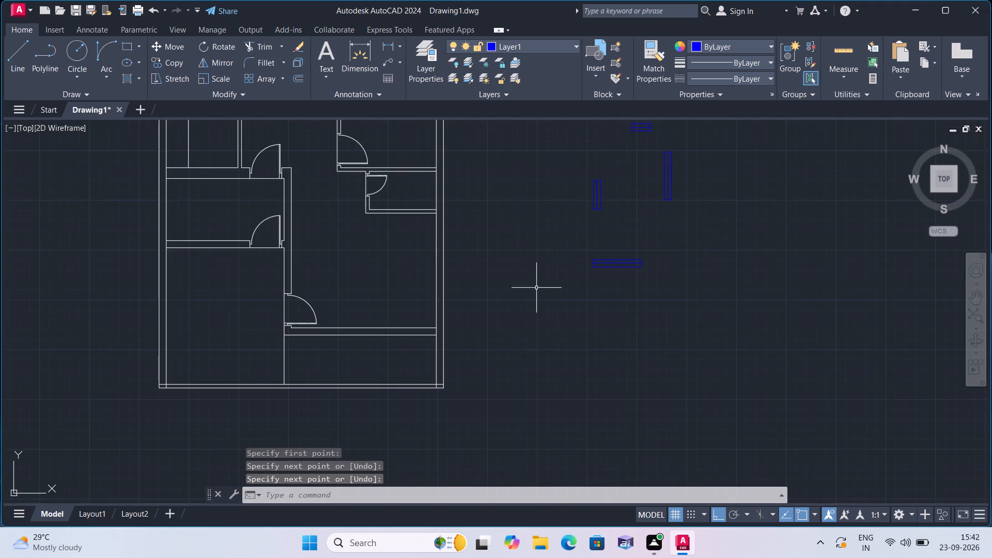
scroll(535, 290, "down", 3)
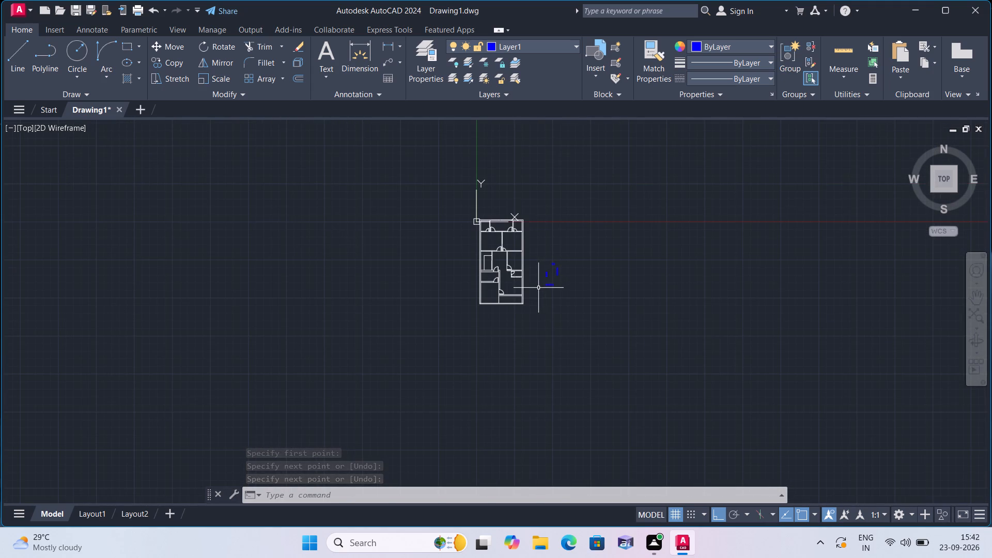
middle_click_drag(536, 291, 576, 290)
scroll(548, 294, "down", 1)
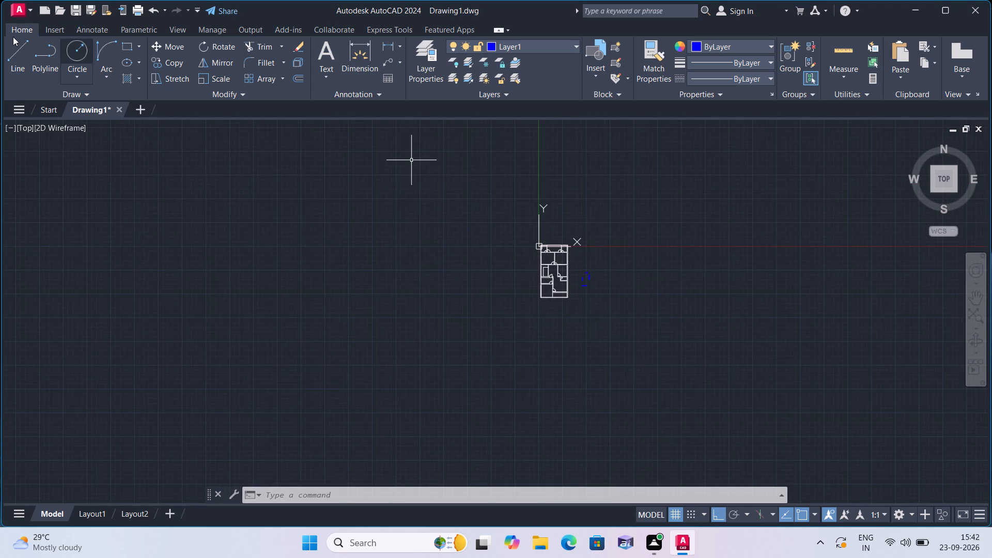
left_click(16, 10)
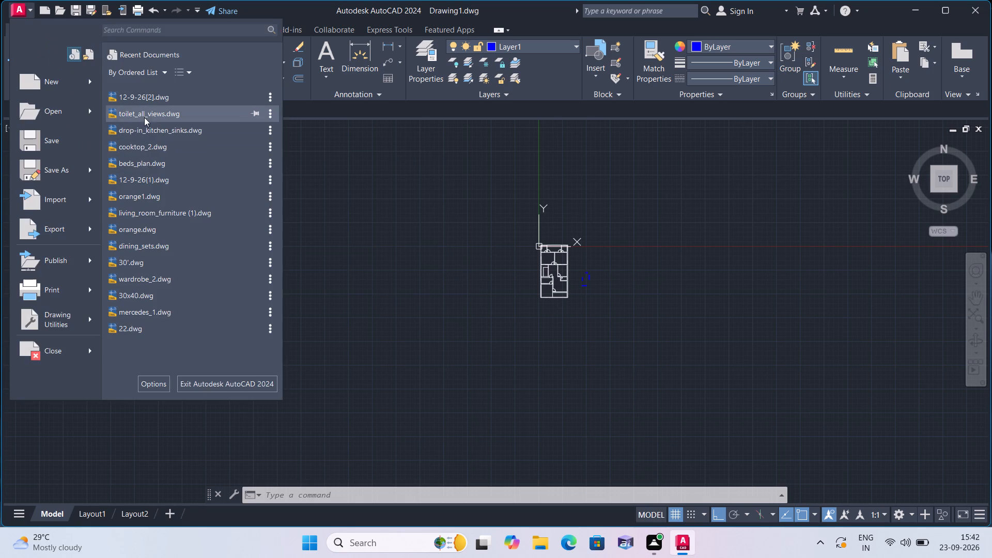
left_click(170, 161)
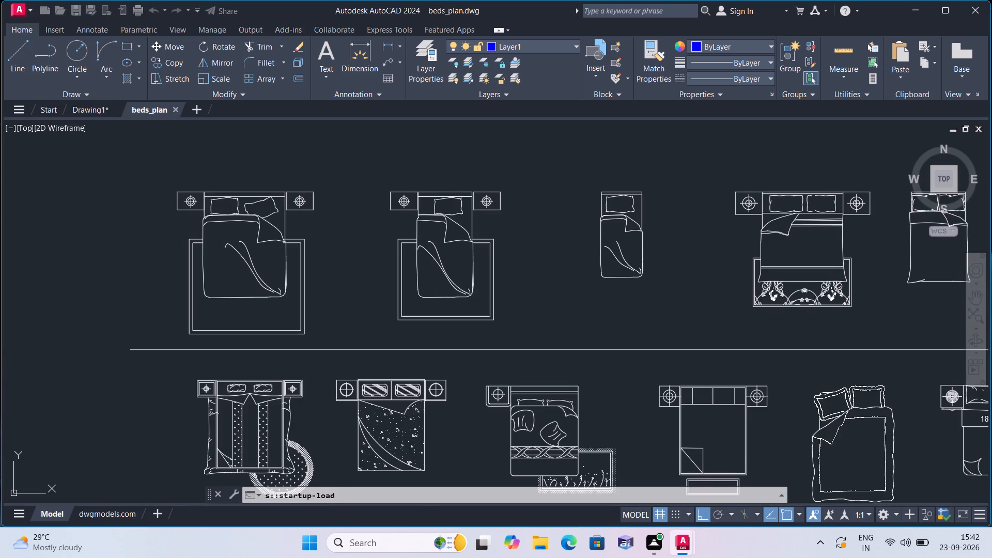
Copy the wavy-edged double bed without nightstands from the second row of beds_plan into Drawing1, beside the floor plan.
scroll(298, 243, "down", 1)
scroll(364, 259, "down", 2)
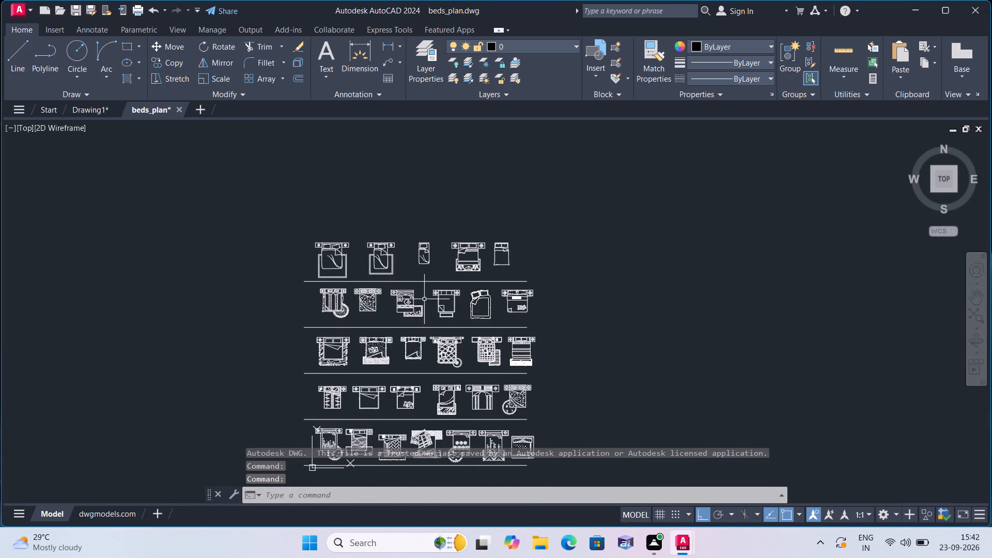
scroll(454, 300, "up", 3)
left_click(622, 383)
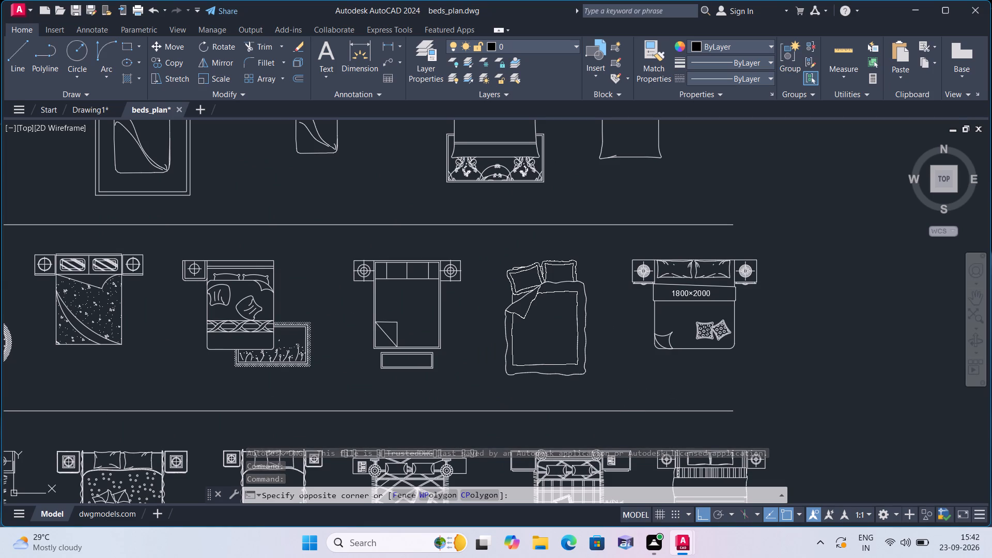
left_click(498, 231)
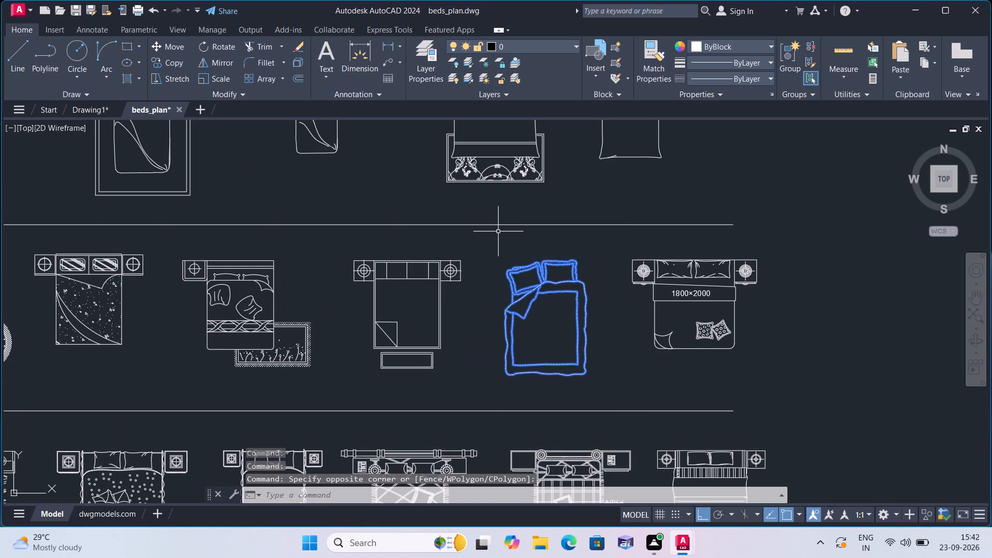
key("ctrl+c")
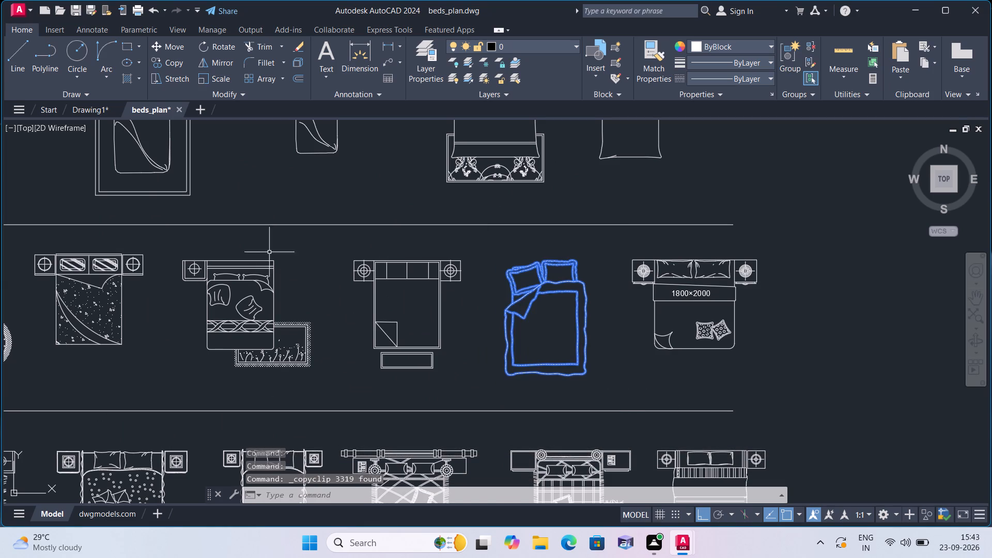
left_click(78, 111)
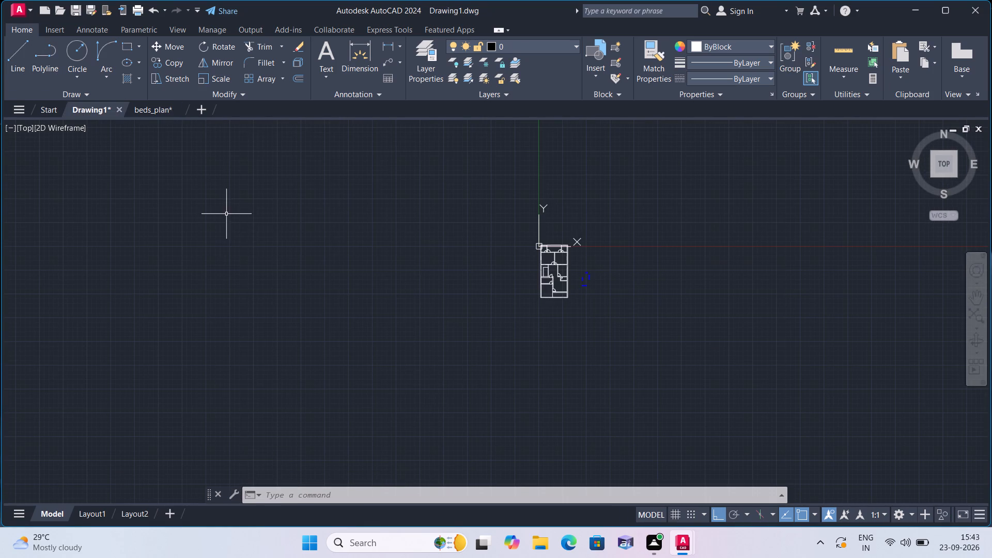
key("ctrl+v")
left_click(300, 310)
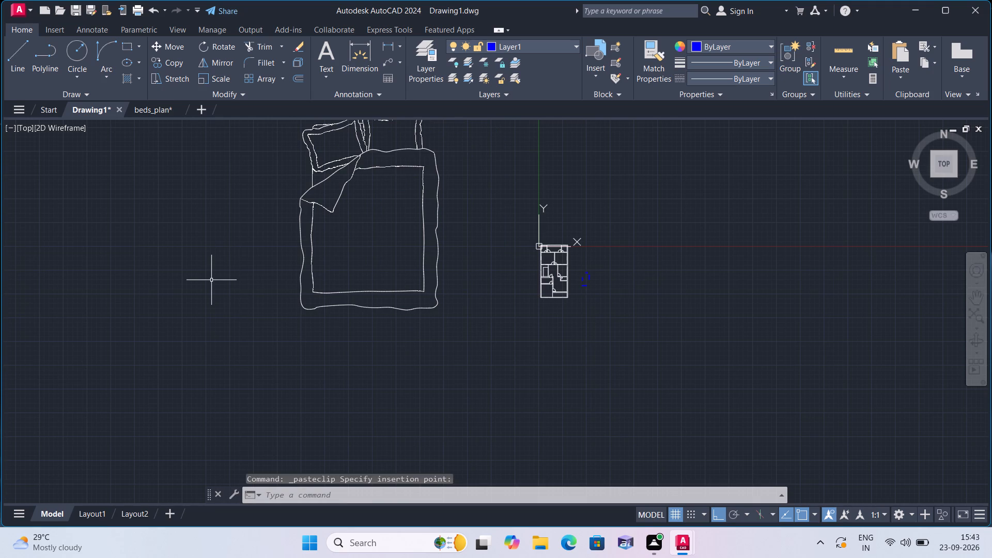
Rotate the pasted bed 90° counterclockwise so its pillows are on the left side.
middle_click_drag(211, 280, 219, 304)
scroll(211, 280, "down", 1)
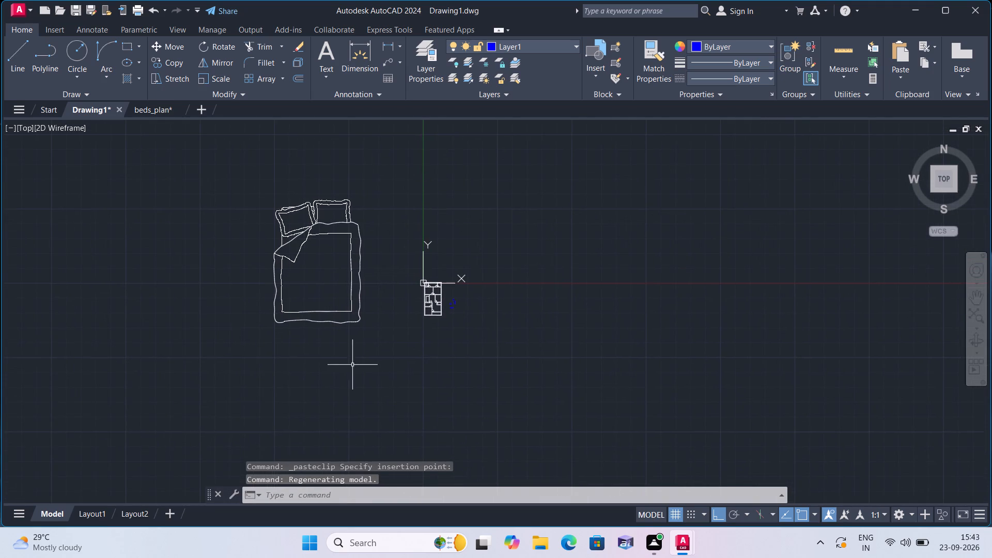
left_click(398, 382)
left_click(246, 165)
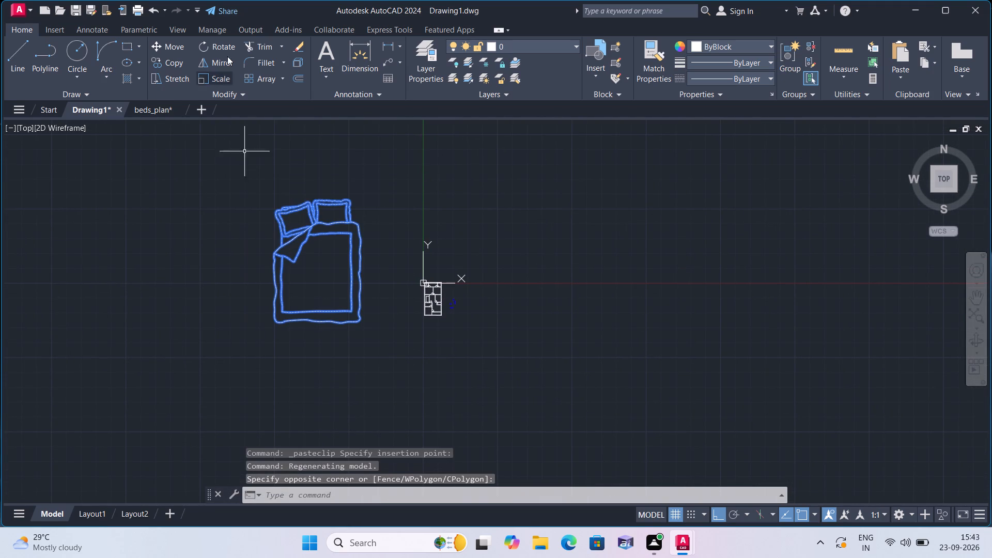
left_click(224, 44)
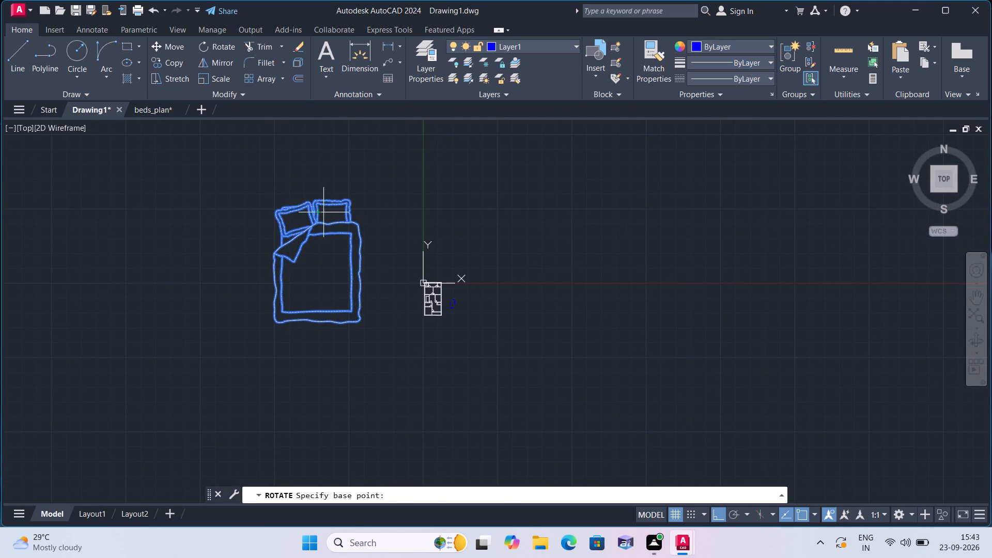
left_click(323, 212)
left_click(334, 162)
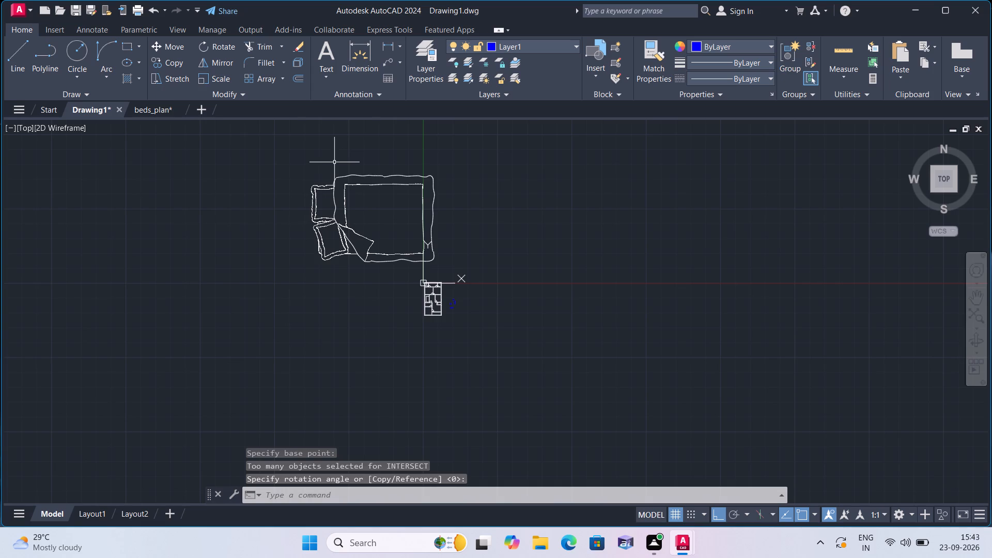
Mirror the rotated bed about a vertical line just beyond its foot end, keeping the source bed.
scroll(365, 189, "up", 2)
left_click(625, 384)
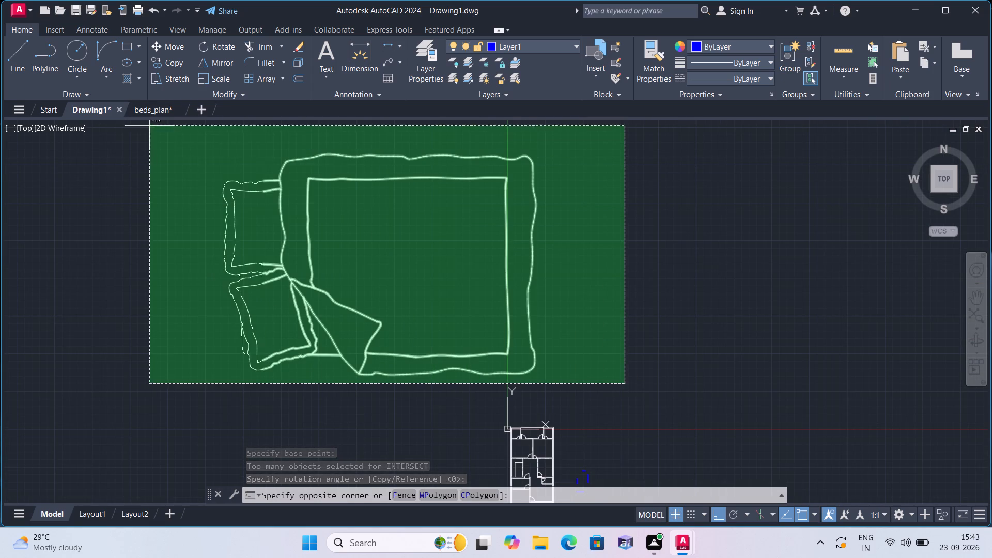
left_click(144, 147)
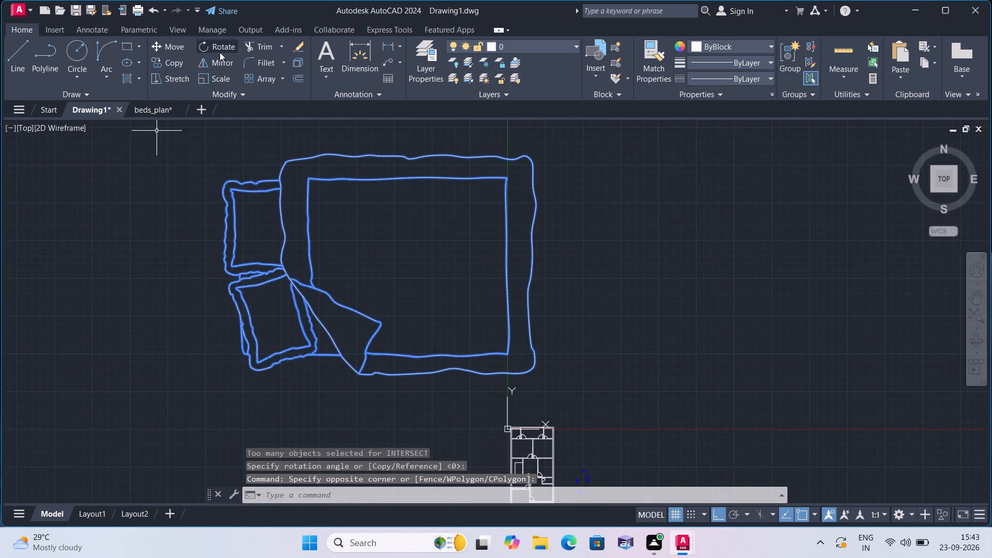
left_click(216, 59)
left_click(596, 359)
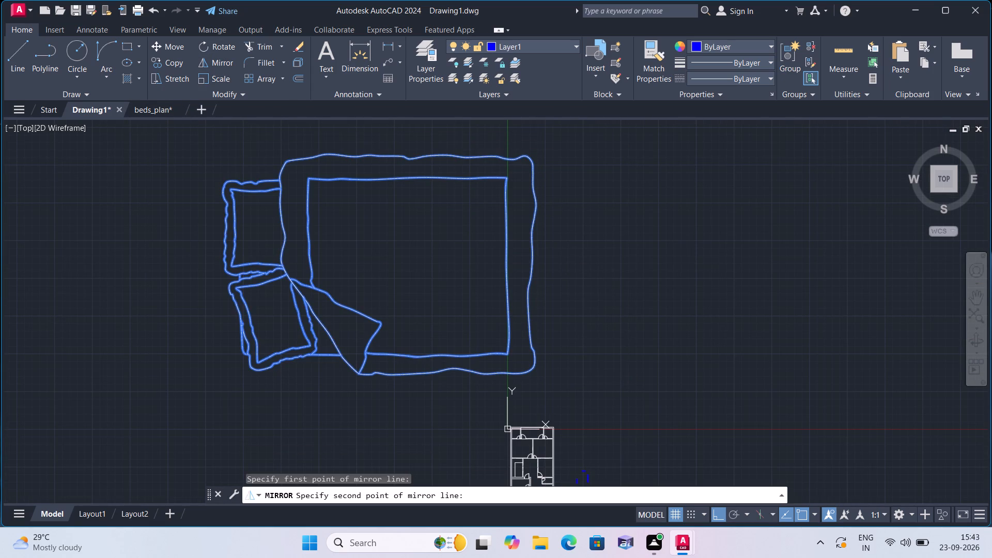
left_click(597, 138)
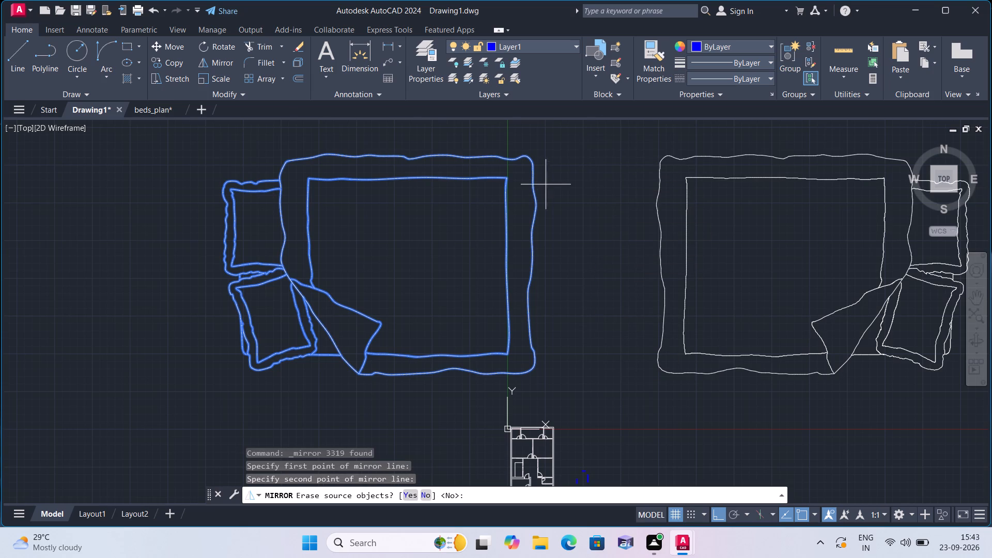
type("n")
key("space")
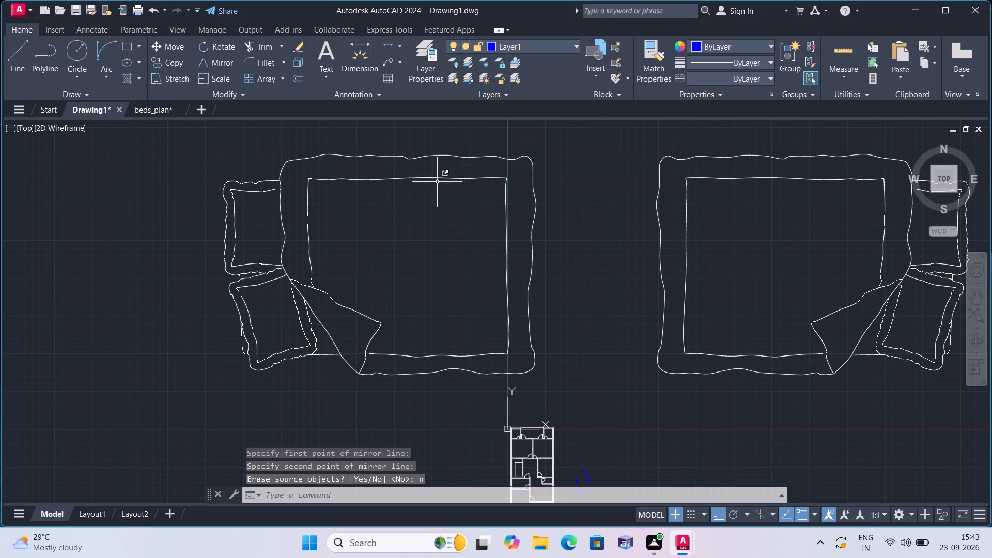
Copy the two-burner cooktop with the plain double rectangular frame from cooktop_2.dwg into Drawing1, left of the original bed.
left_click(20, 6)
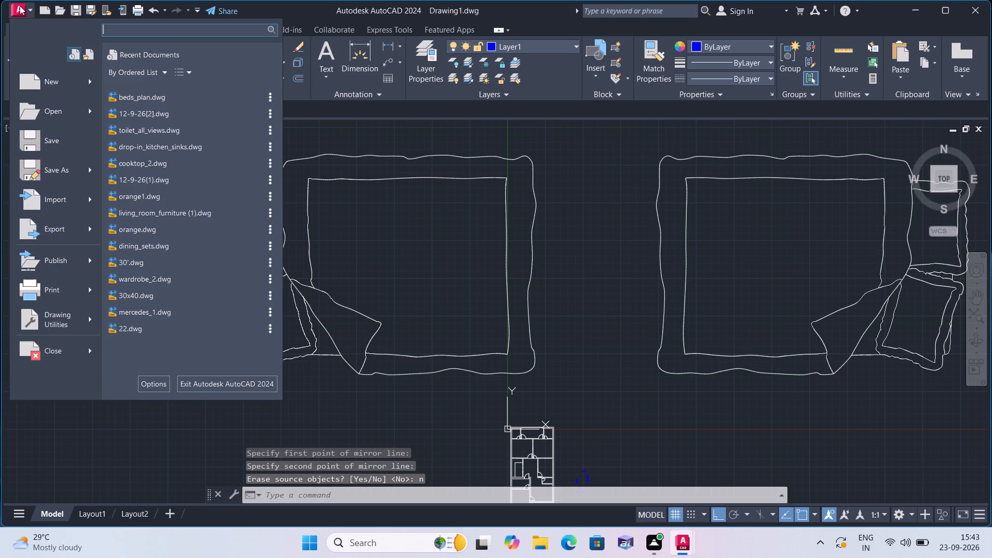
left_click(143, 166)
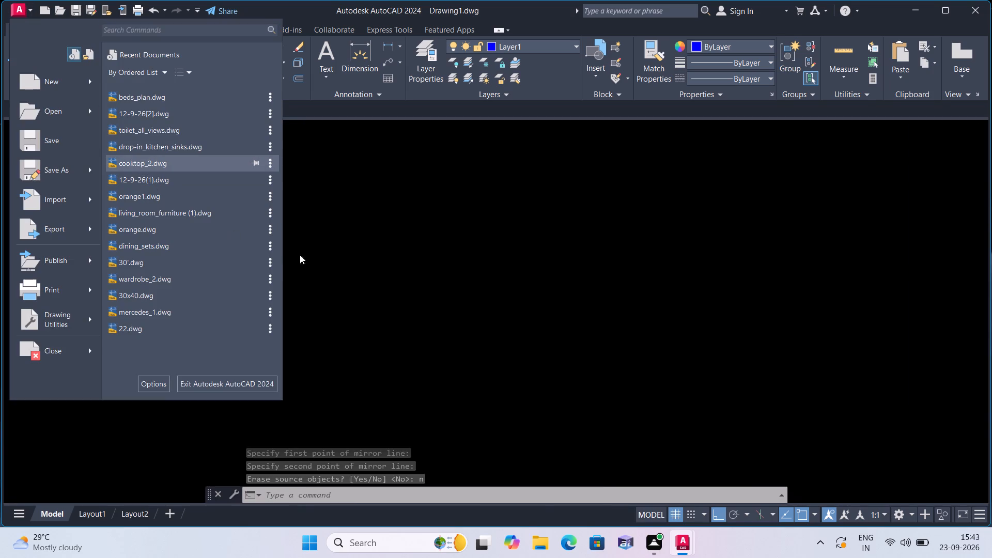
scroll(454, 269, "down", 1)
left_click(501, 318)
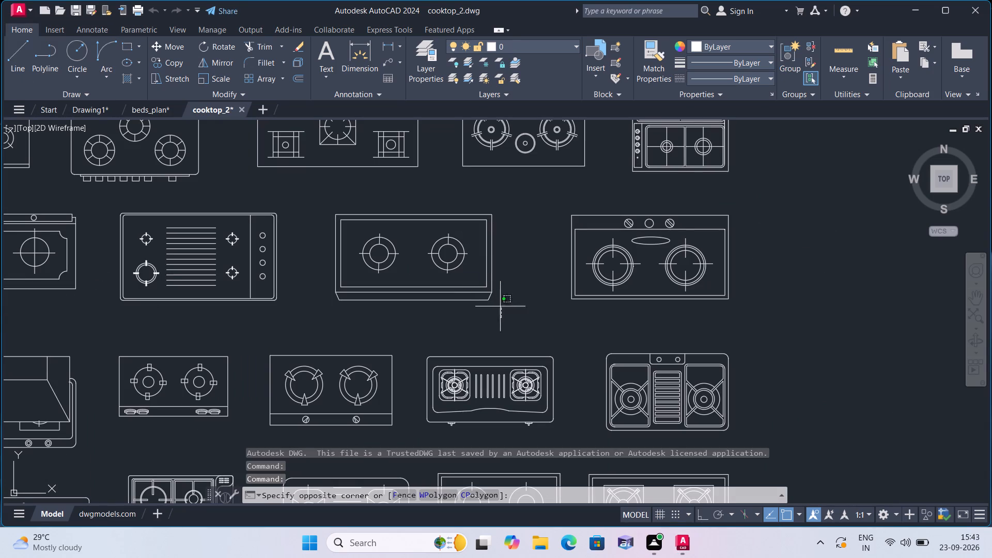
left_click(295, 170)
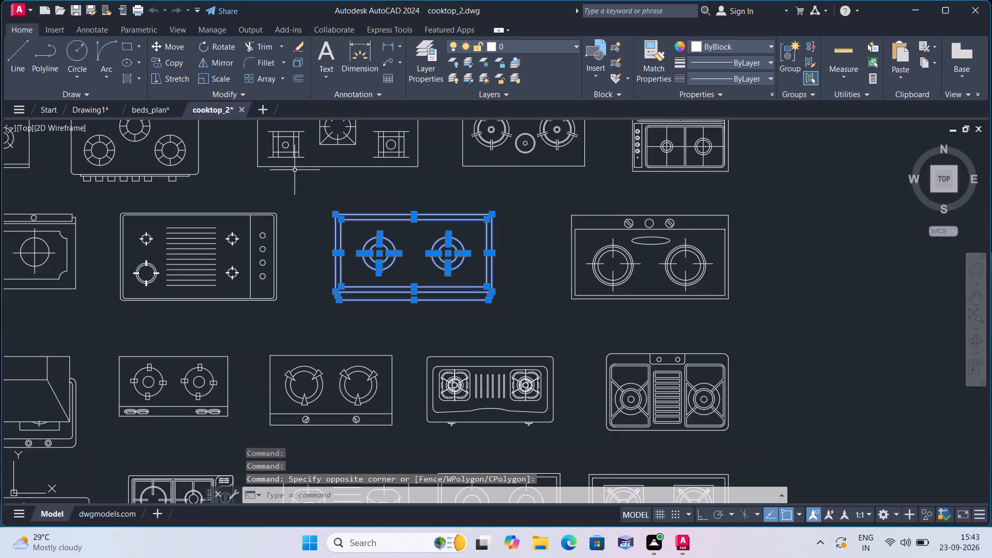
key("ctrl+c")
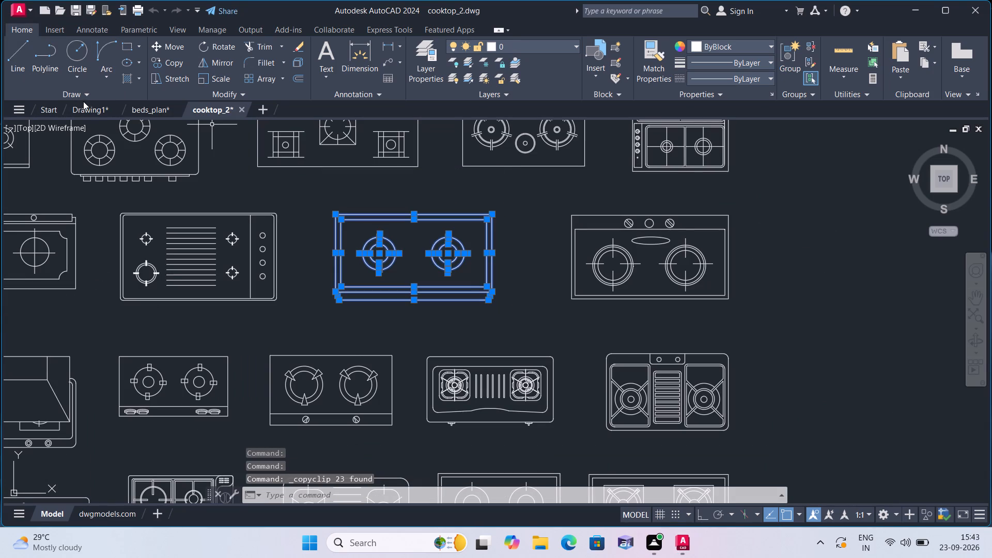
left_click(84, 106)
key("ctrl+v")
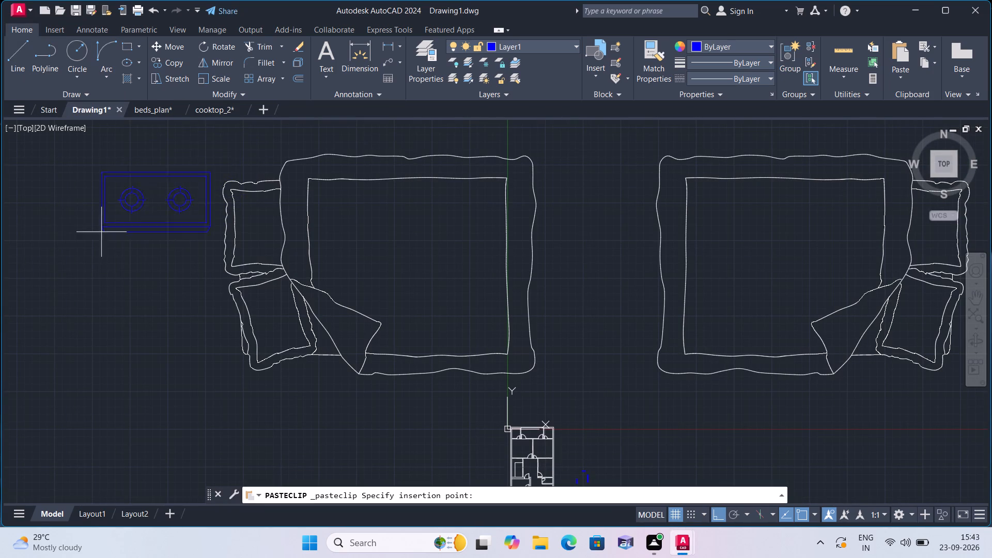
left_click(4, 301)
Open the toilet_all_views.dwg drawing from the recent documents.
middle_click_drag(16, 312, 120, 303)
scroll(16, 312, "down", 1)
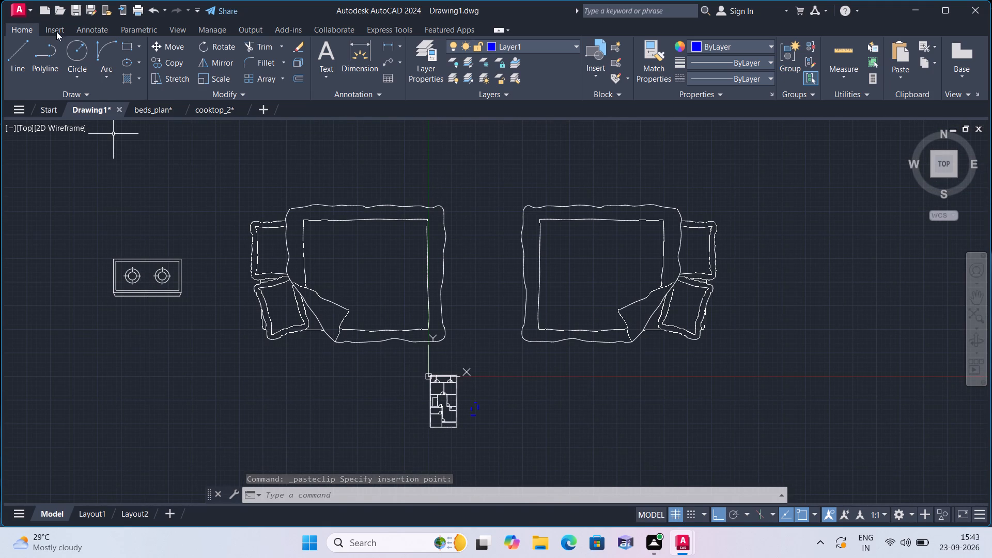
left_click(23, 8)
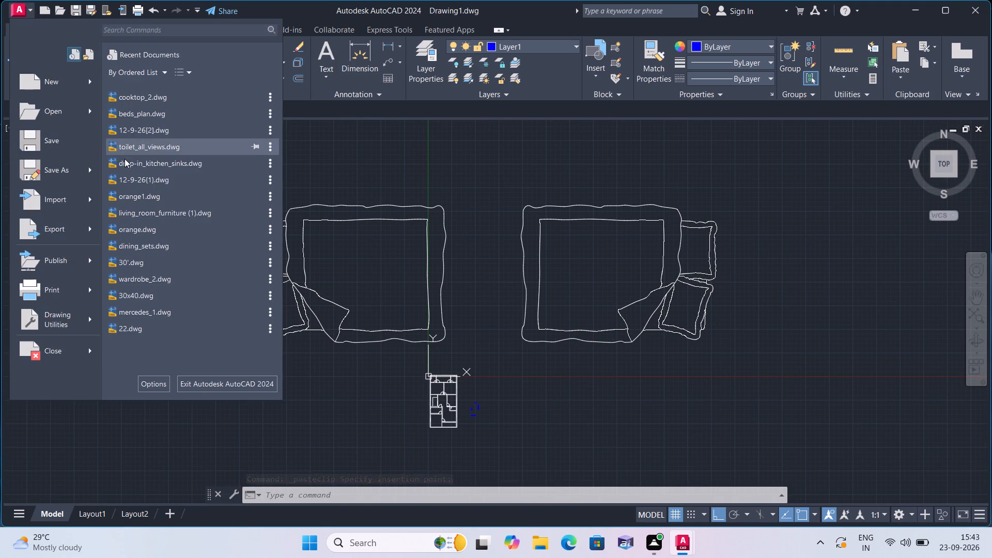
left_click(156, 145)
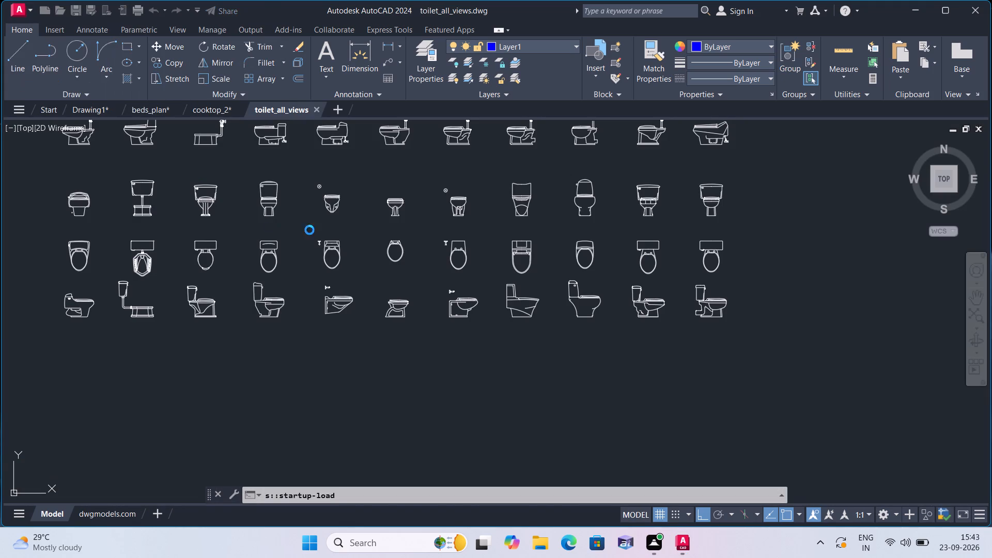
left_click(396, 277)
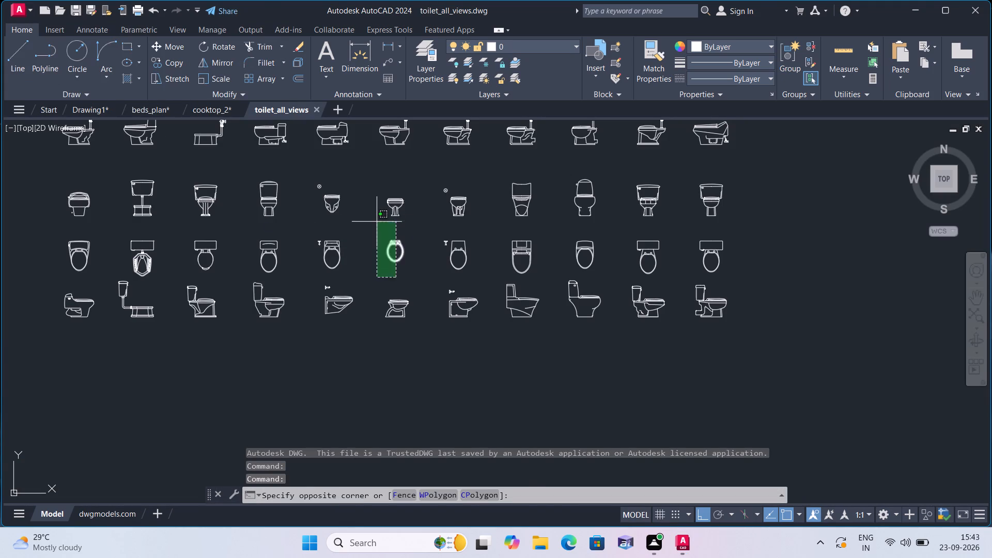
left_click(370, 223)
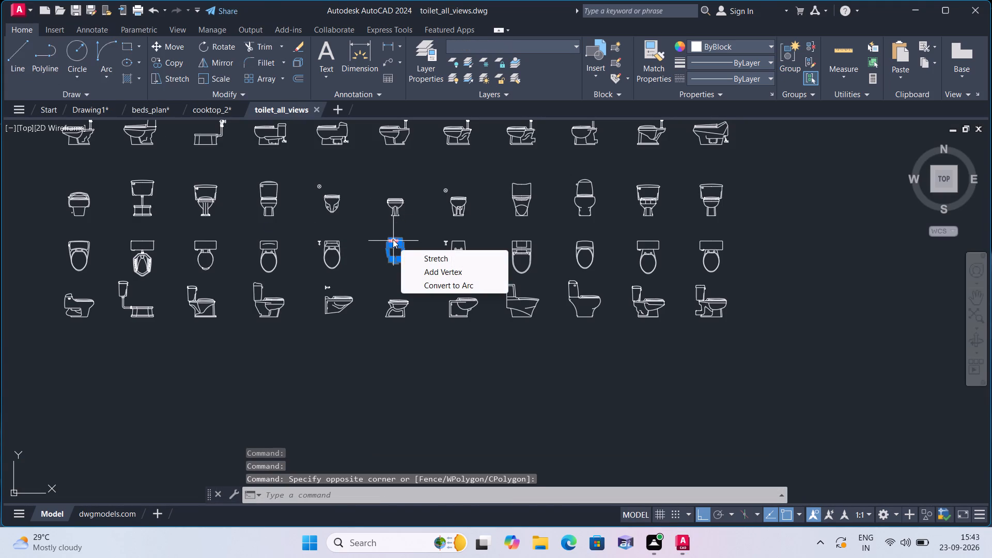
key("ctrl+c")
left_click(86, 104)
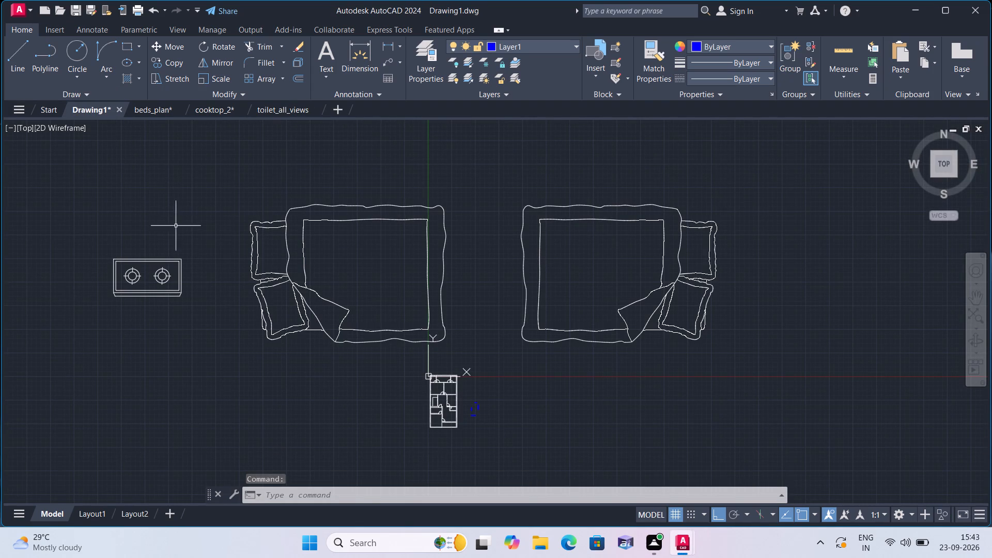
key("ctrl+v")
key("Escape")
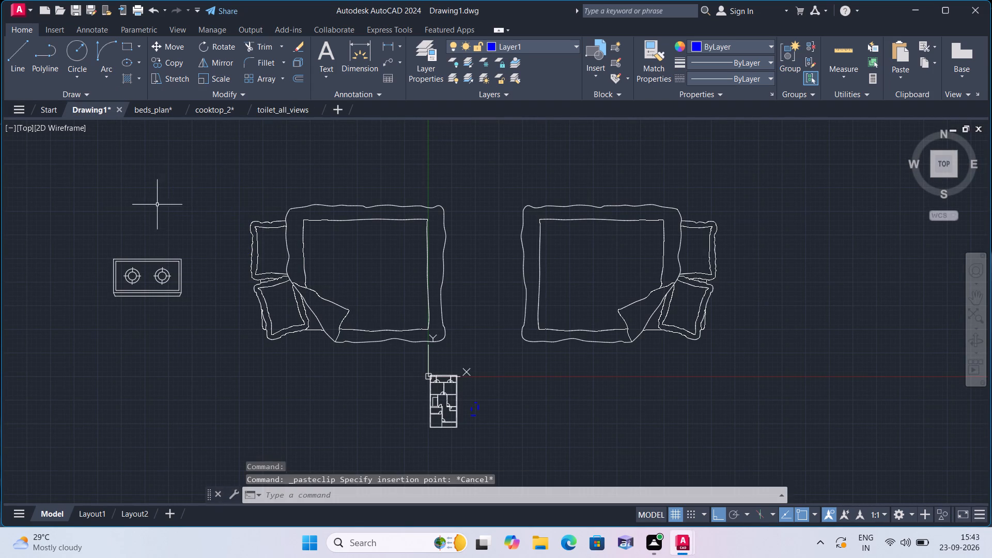
Copy the plan-view toilet without a cistern, sixth in its row of toilet_all_views, into Drawing1 above the cooktop.
left_click(284, 114)
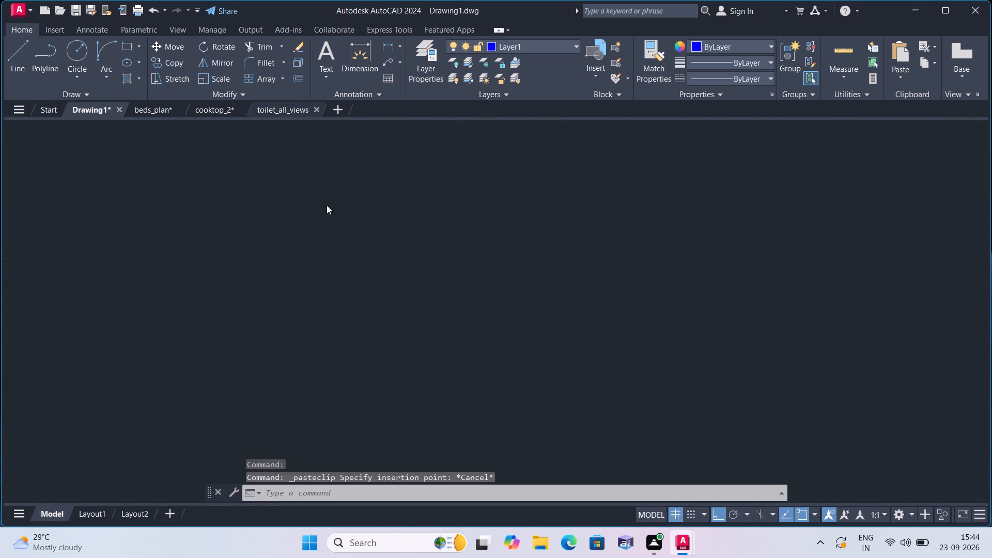
left_click(411, 278)
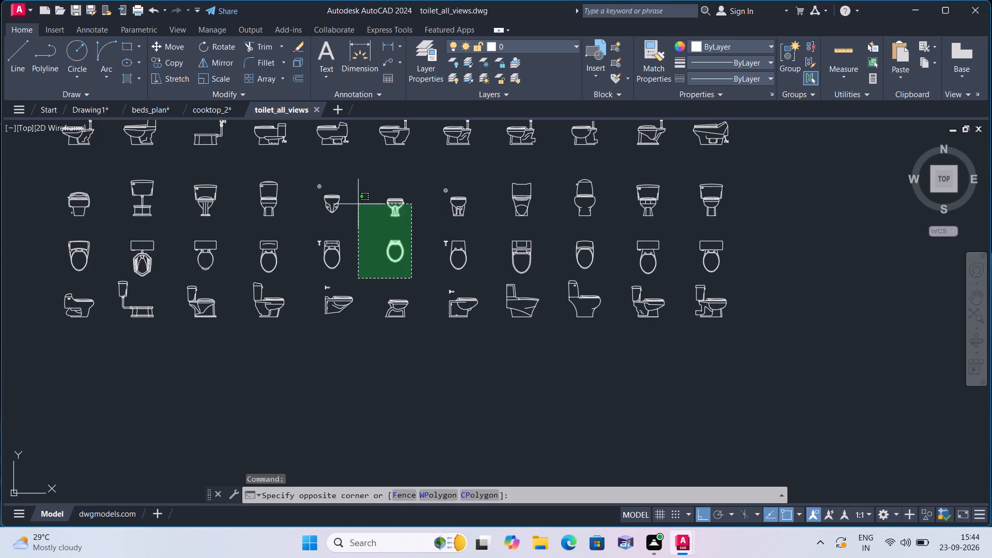
left_click(362, 231)
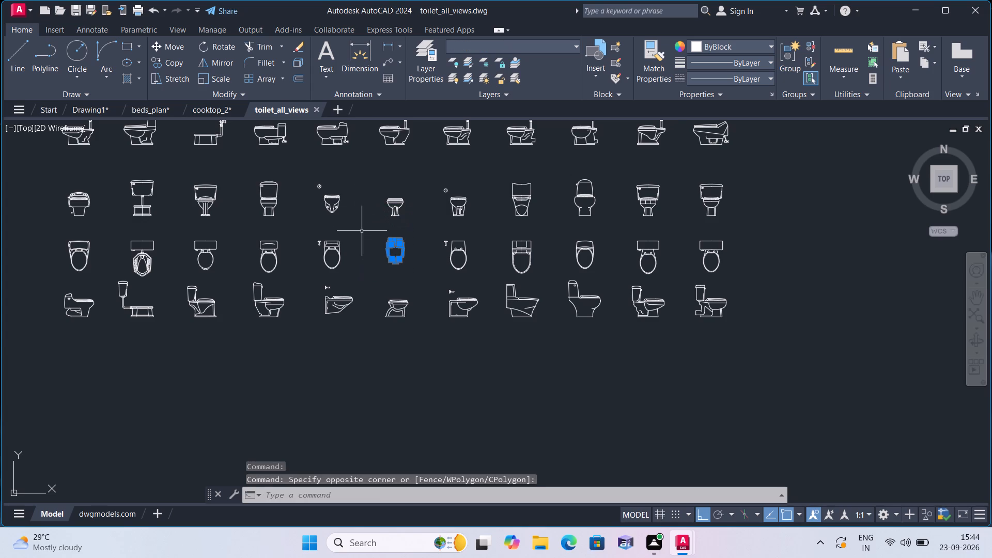
key("ctrl+c")
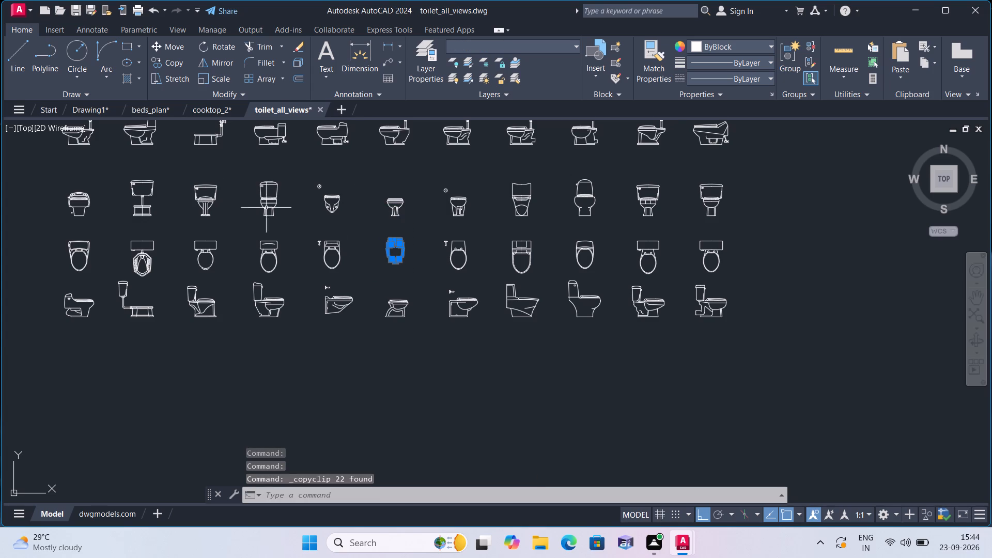
left_click(91, 107)
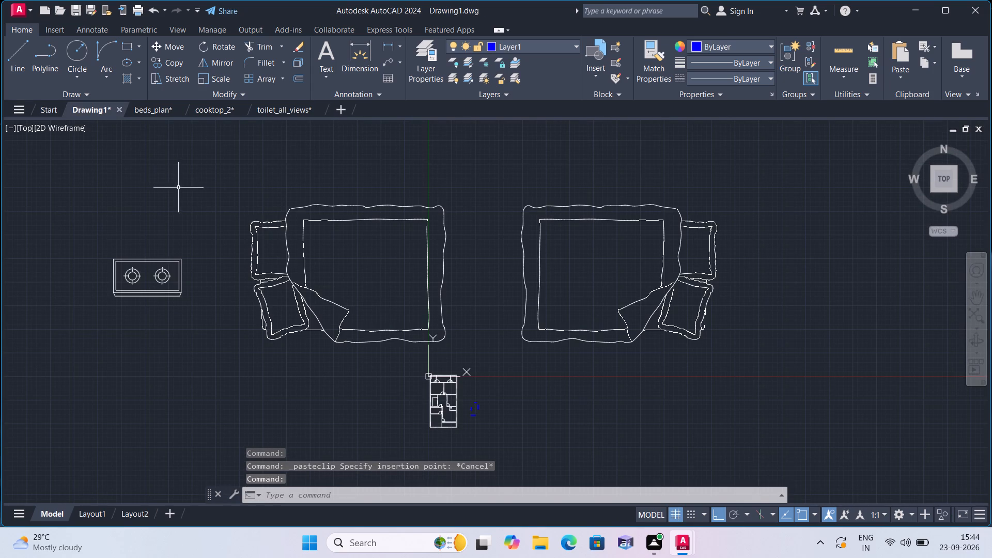
key("ctrl+v")
left_click(168, 193)
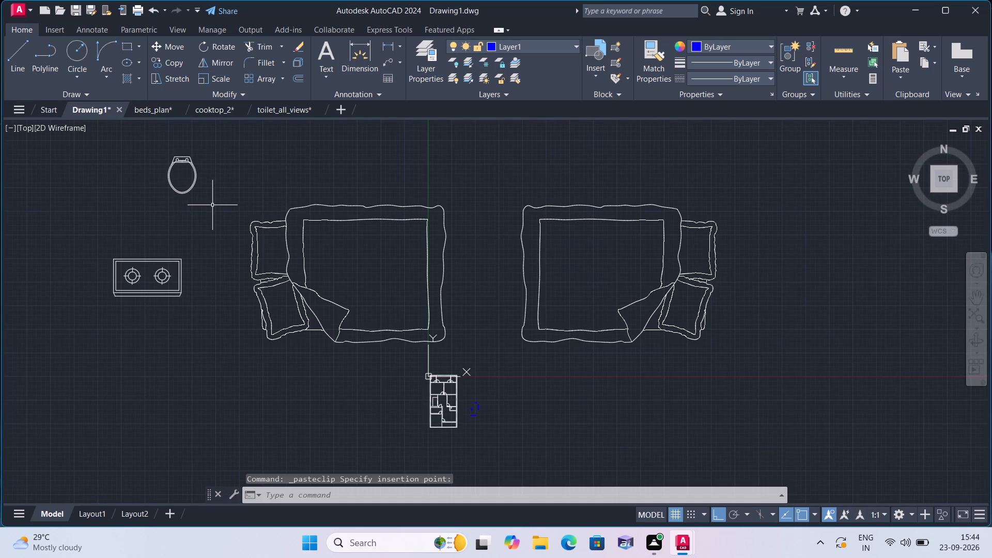
Mirror the pasted toilet about a horizontal line just below it, keeping the source toilet.
left_click(231, 205)
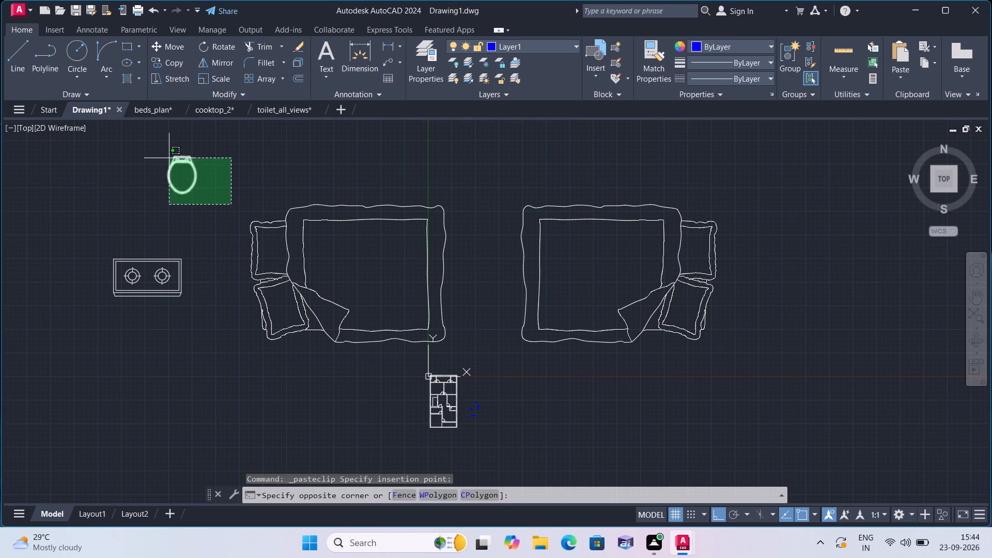
left_click(146, 142)
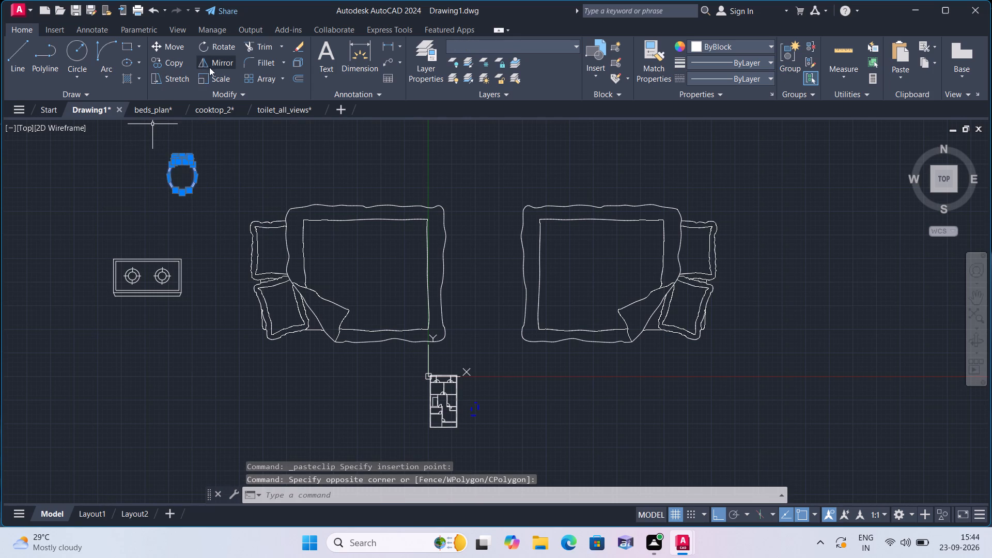
left_click(212, 64)
left_click(154, 205)
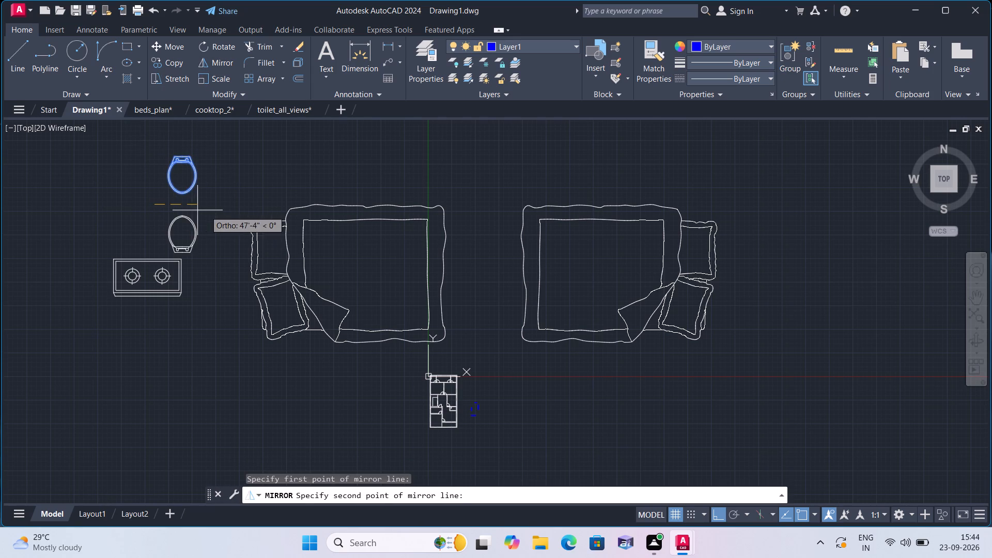
left_click(208, 212)
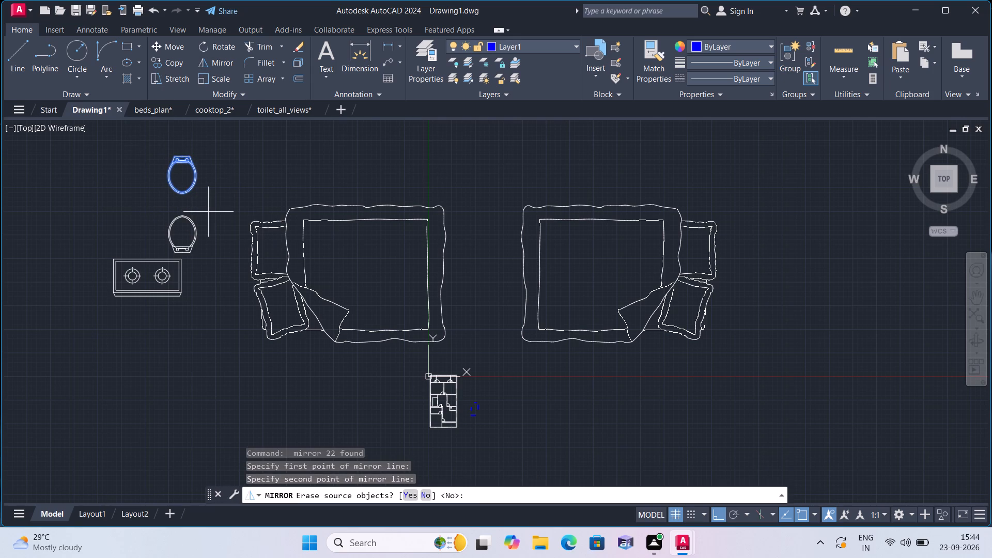
type("n")
key("space")
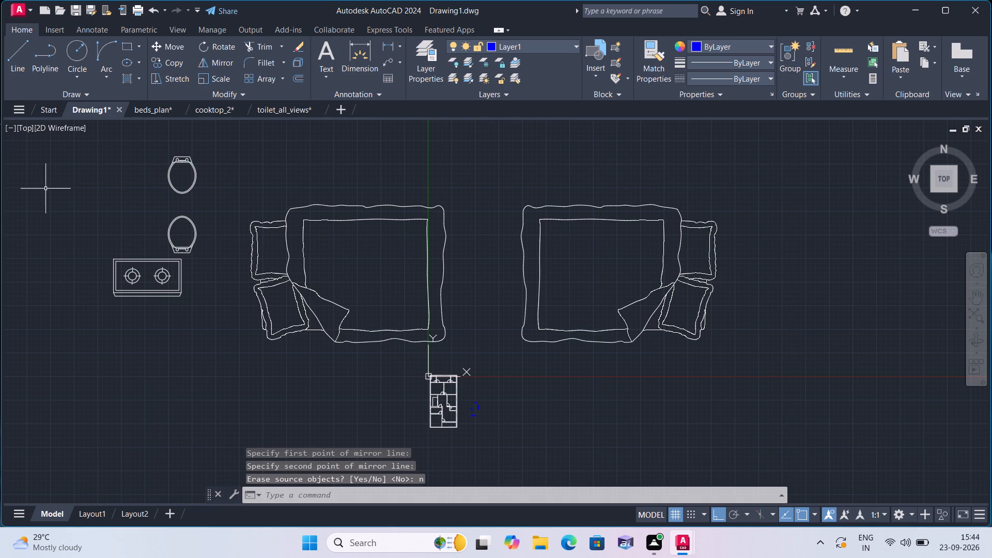
Copy the upper toilet horizontally about 106' to its left.
middle_click_drag(34, 189, 158, 250)
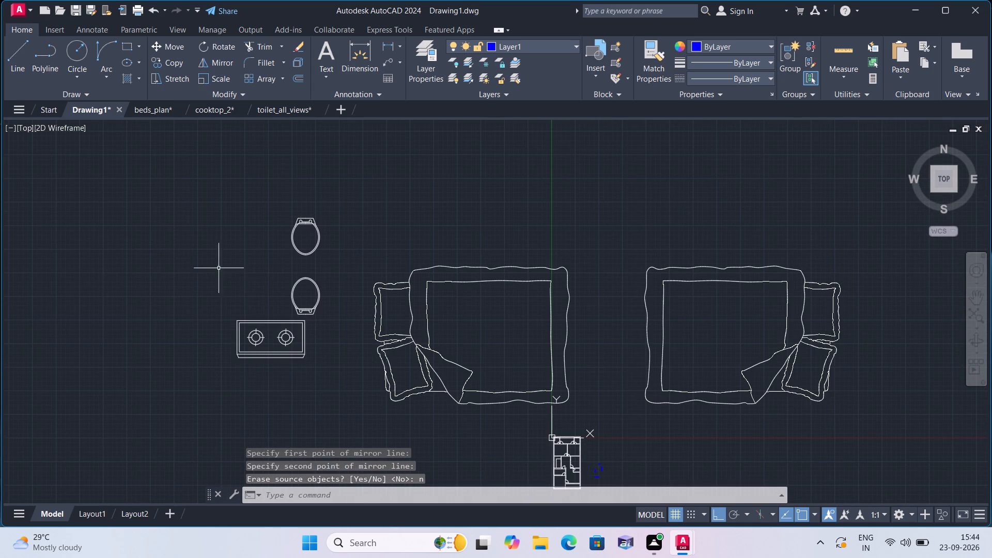
left_click_drag(347, 328, 343, 320)
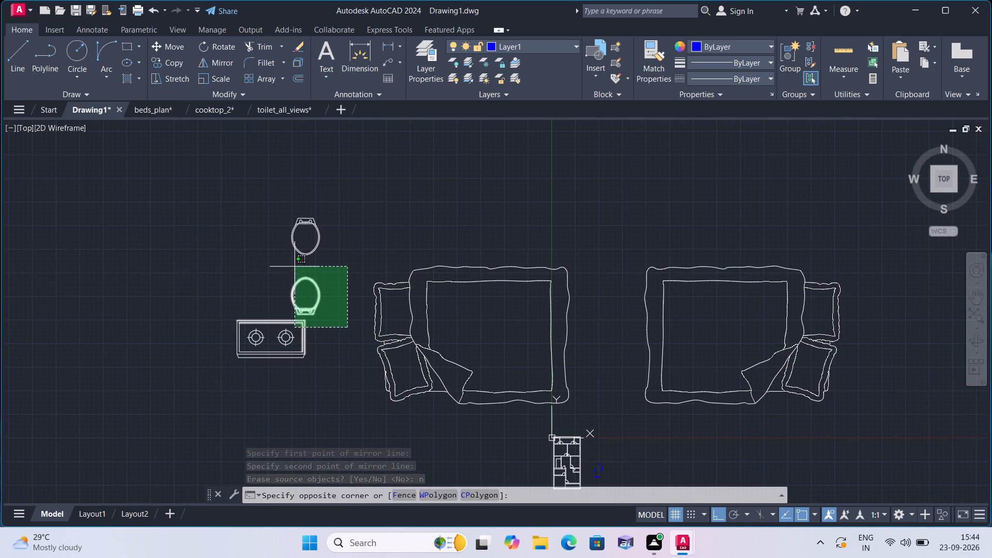
left_click(330, 258)
left_click(338, 251)
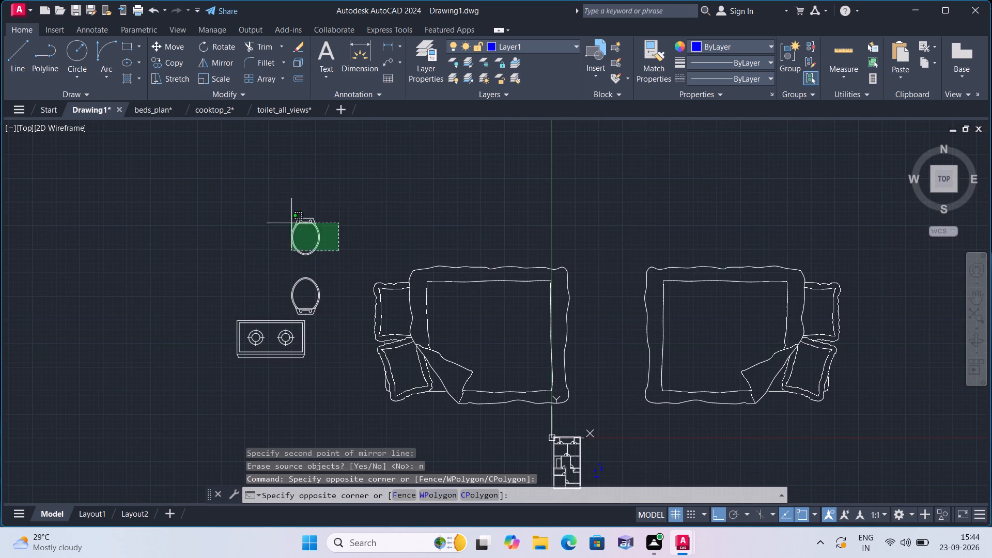
left_click(274, 207)
left_click(168, 65)
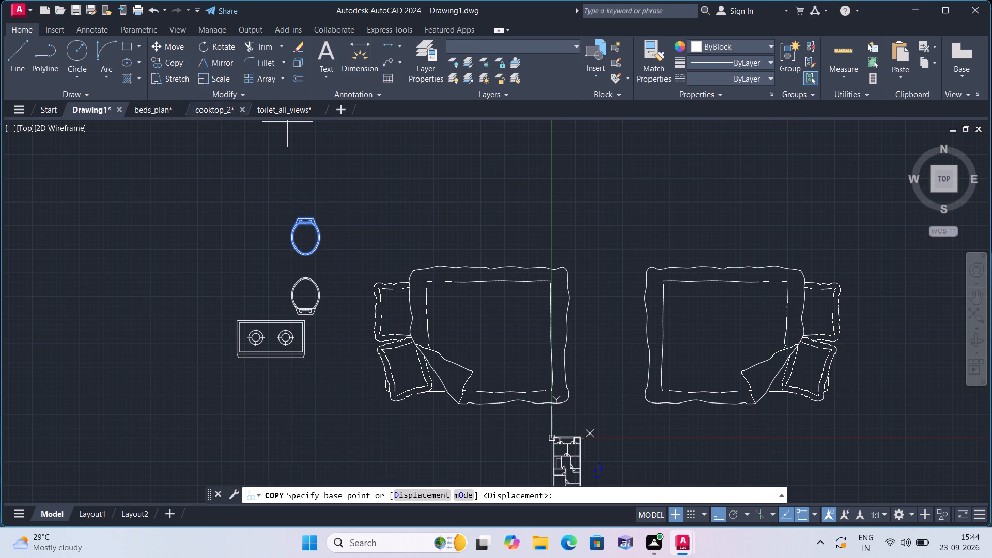
left_click(303, 250)
left_click(206, 209)
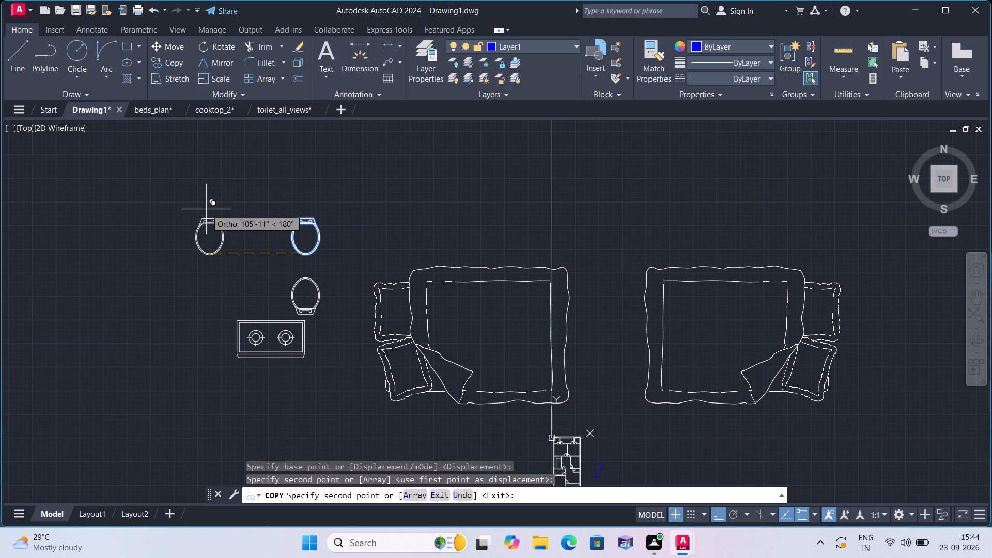
key("Escape")
Rotate the copied toilet 90° counterclockwise so its hinge end faces left.
left_click(251, 267)
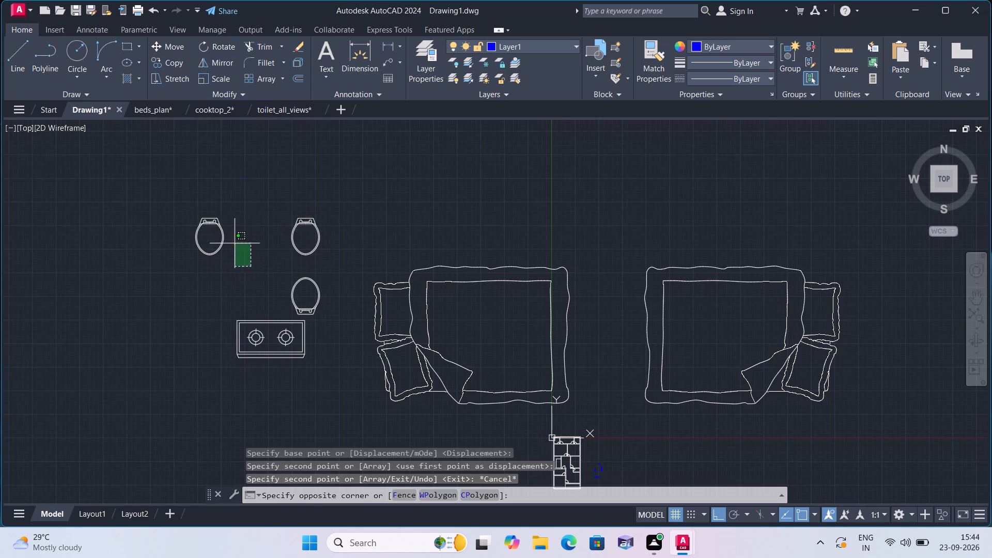
left_click(194, 198)
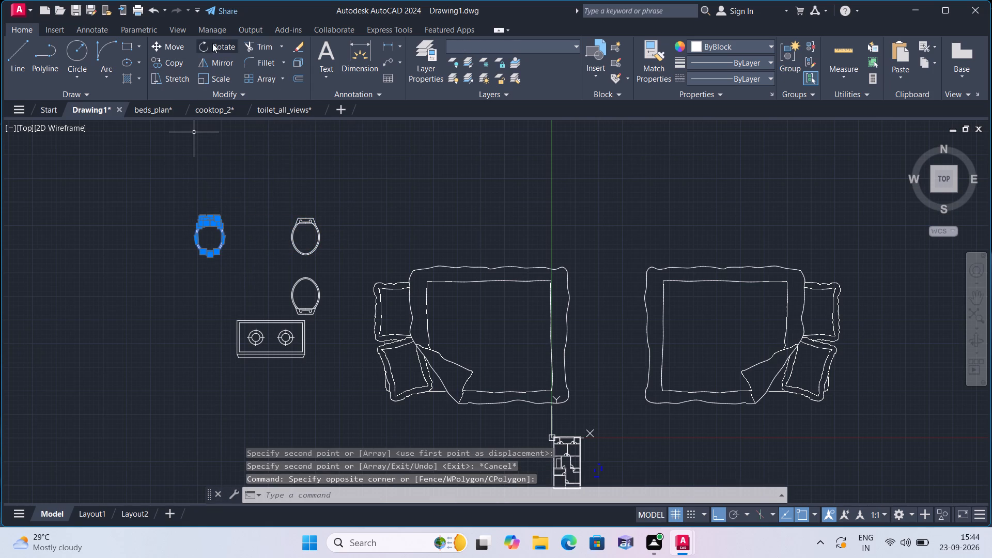
left_click(214, 44)
left_click(202, 222)
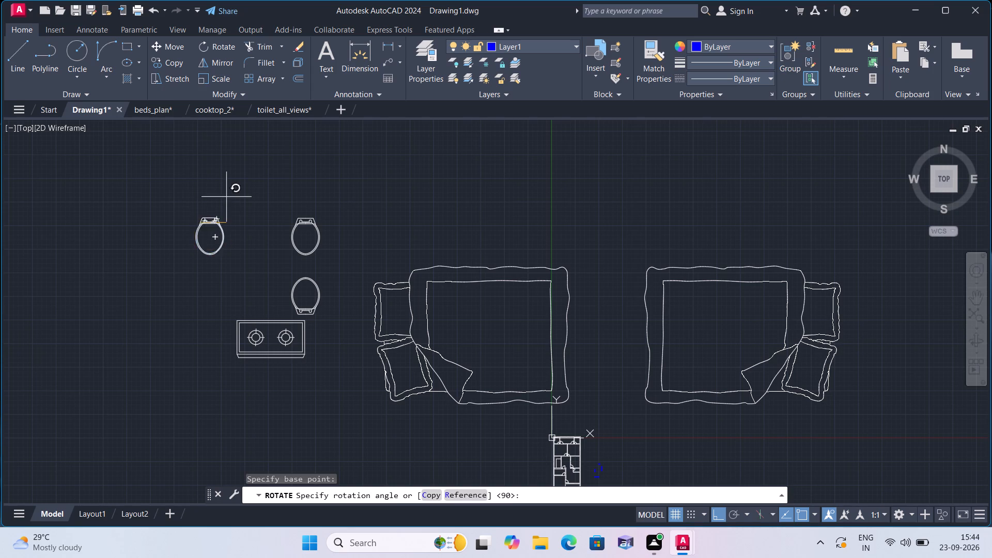
left_click(230, 175)
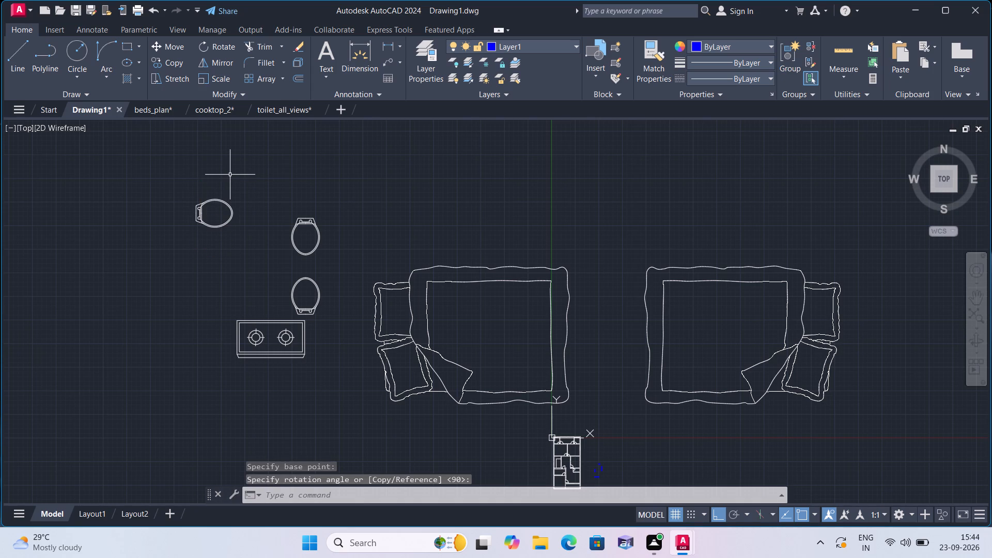
Copy SINK_7 from the recent drawing drop-in_kitchen_sinks into Drawing1, in the empty area to the cooktop's left.
scroll(230, 175, "down", 1)
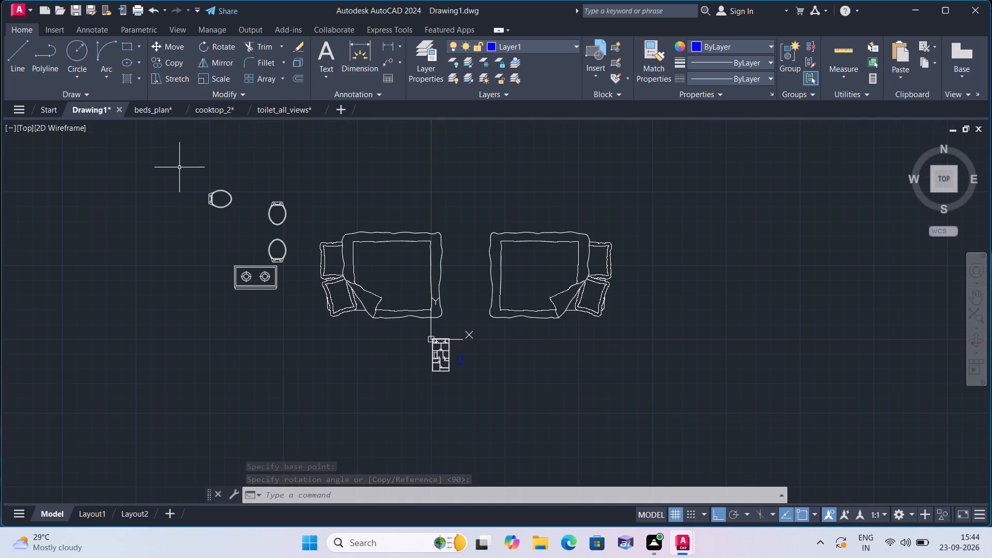
left_click(19, 9)
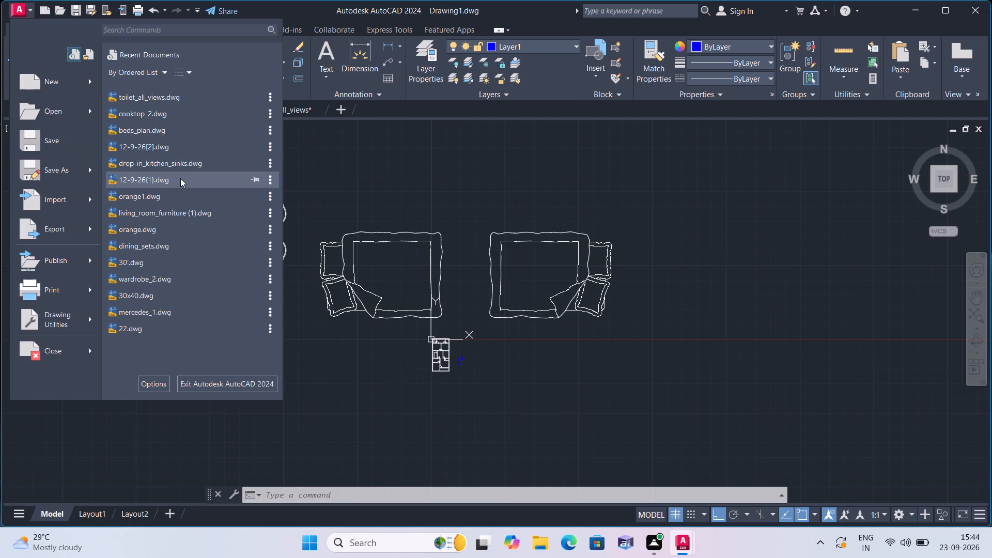
left_click(184, 162)
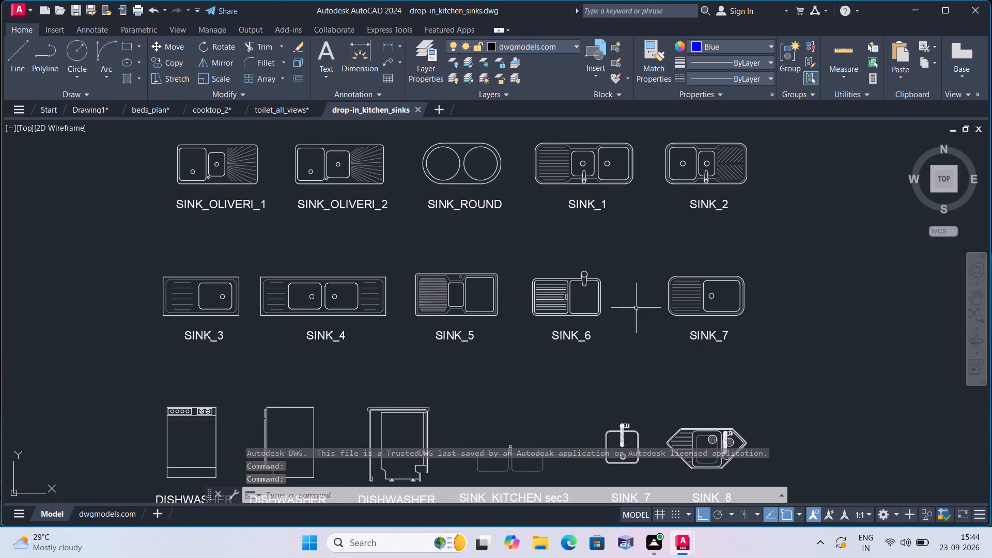
scroll(773, 311, "up", 1)
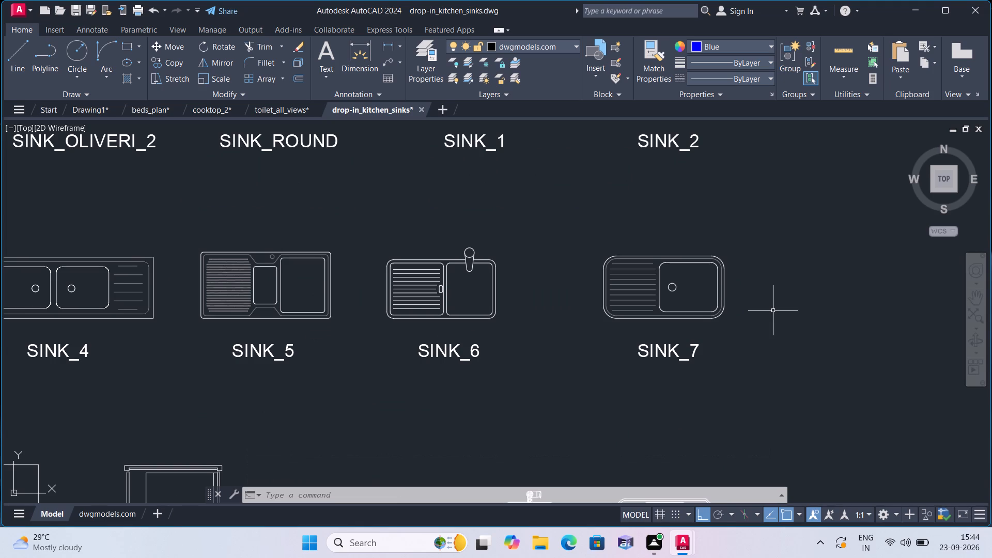
left_click(750, 323)
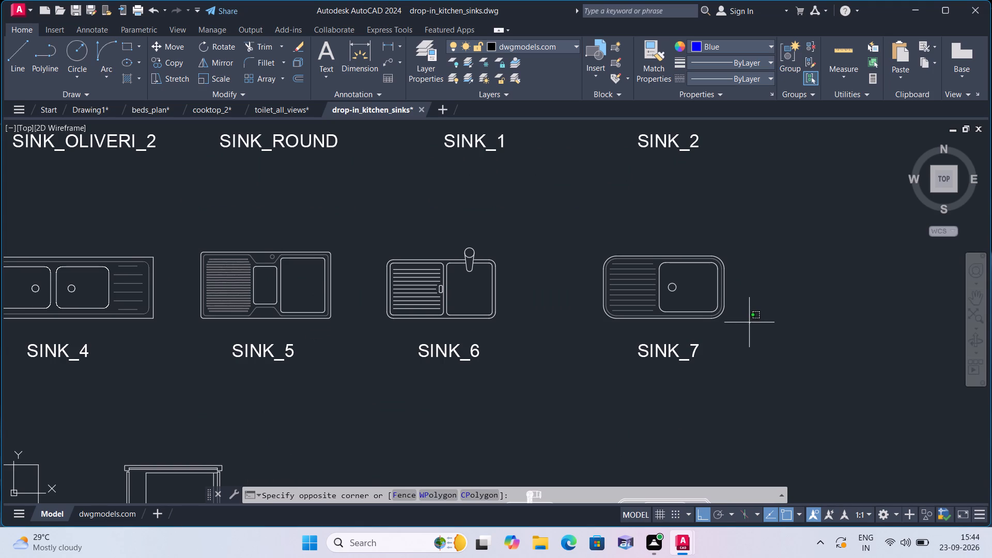
left_click(574, 234)
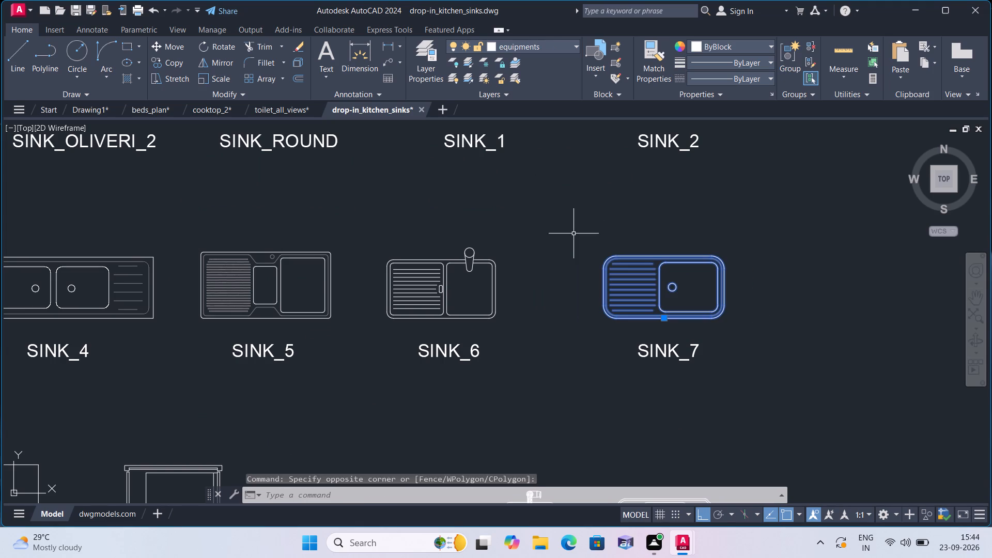
key("ctrl+c")
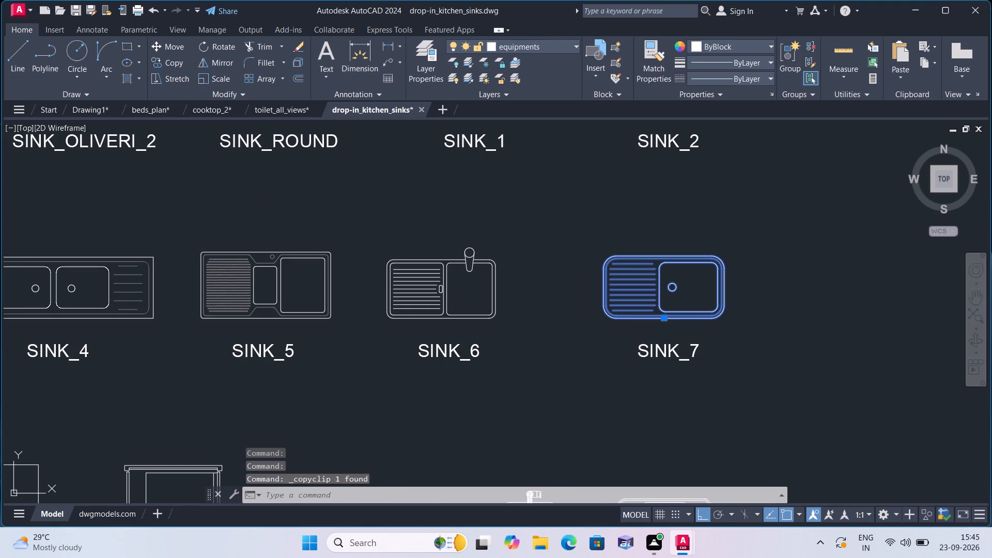
left_click(85, 109)
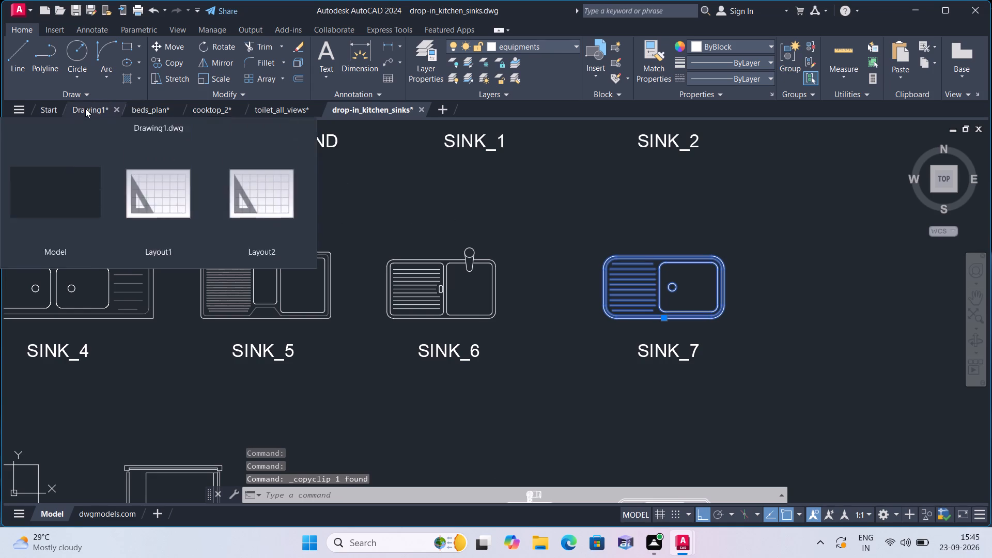
key("ctrl+v")
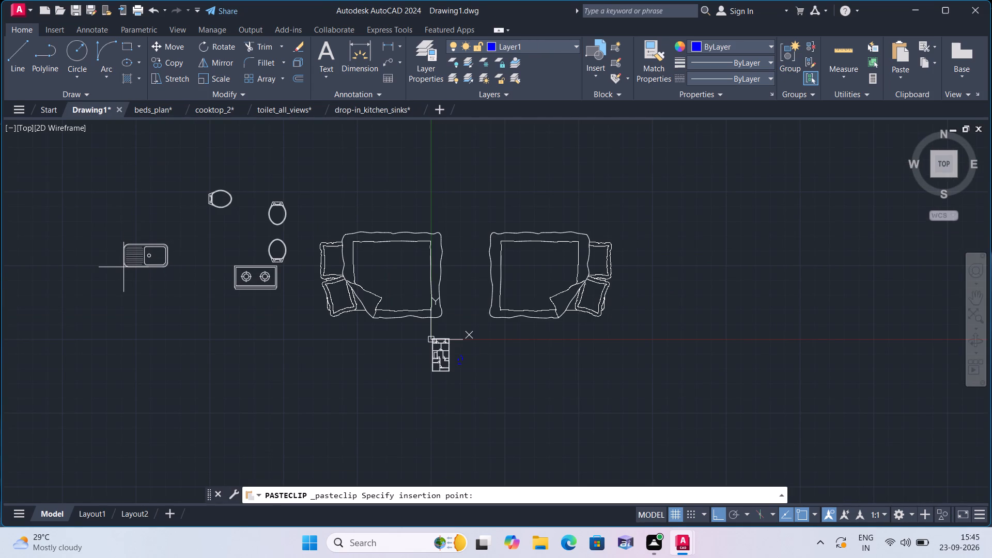
left_click(123, 267)
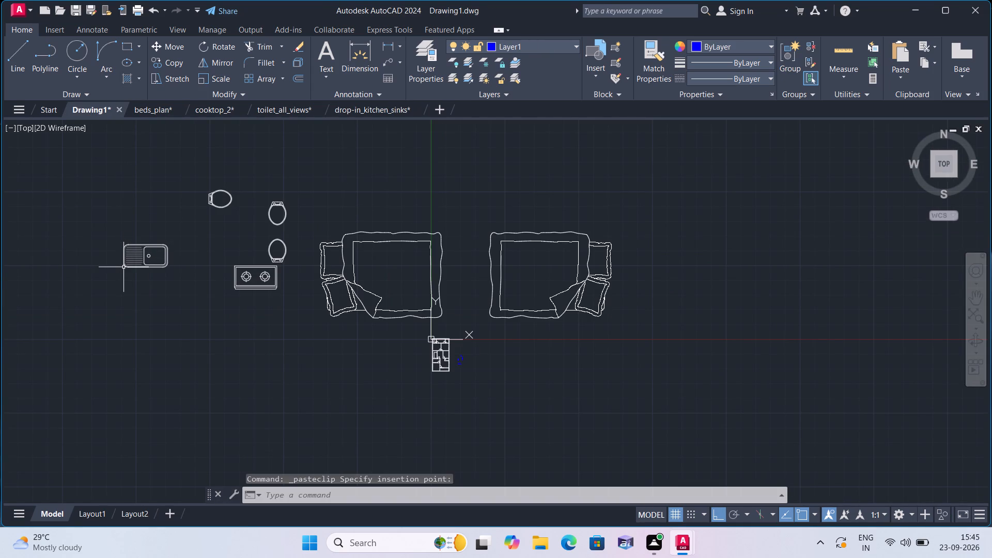
Rotate the pasted kitchen sink 90° counterclockwise so its bowl is above the drainboard.
scroll(123, 267, "down", 1)
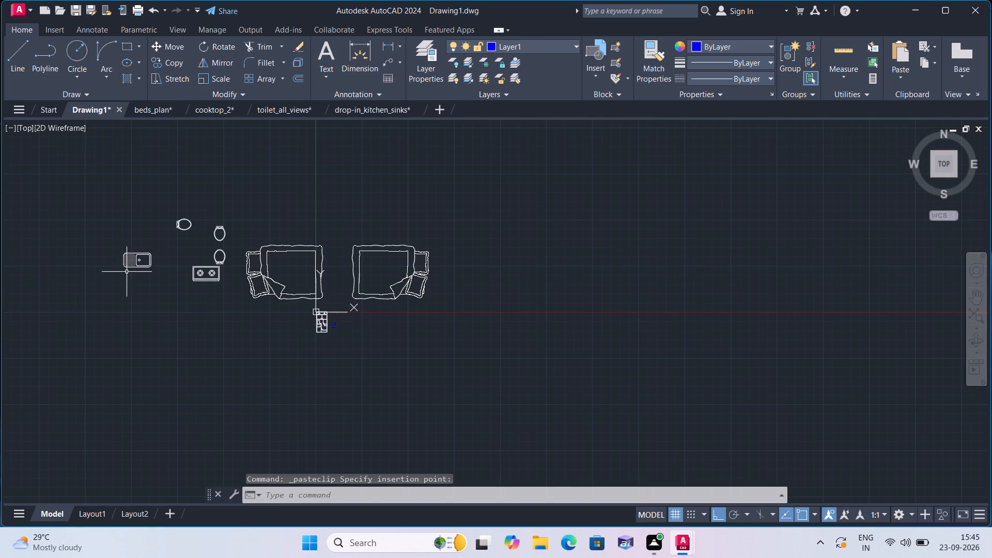
middle_click_drag(154, 267, 199, 233)
scroll(159, 263, "down", 1)
scroll(199, 232, "down", 1)
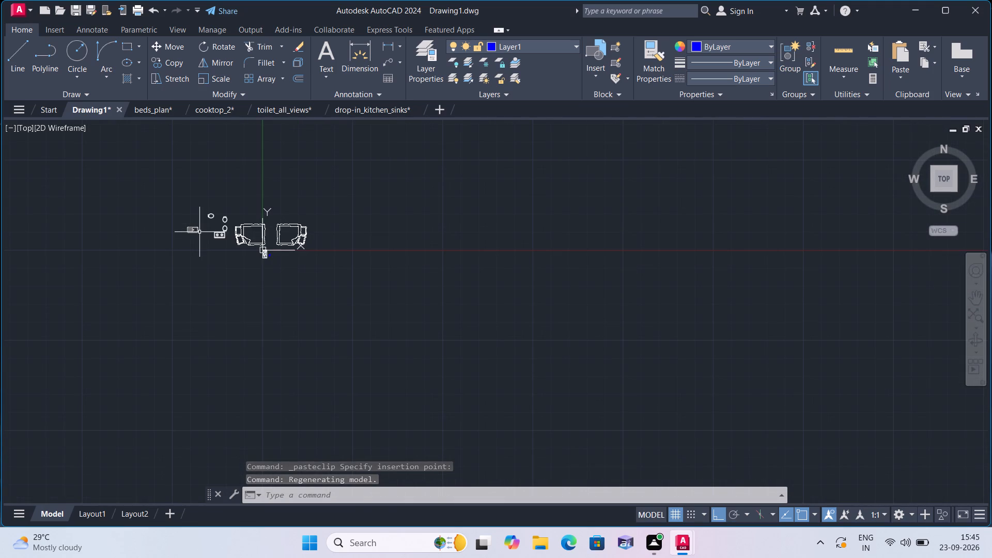
middle_click_drag(119, 243, 124, 249)
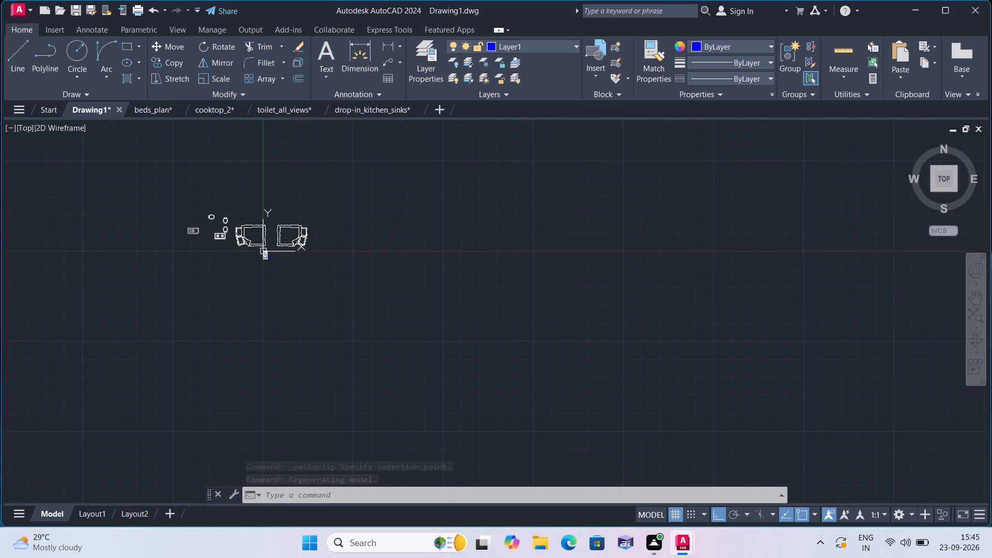
middle_click_drag(124, 249, 148, 259)
scroll(148, 259, "down", 1)
scroll(163, 260, "up", 4)
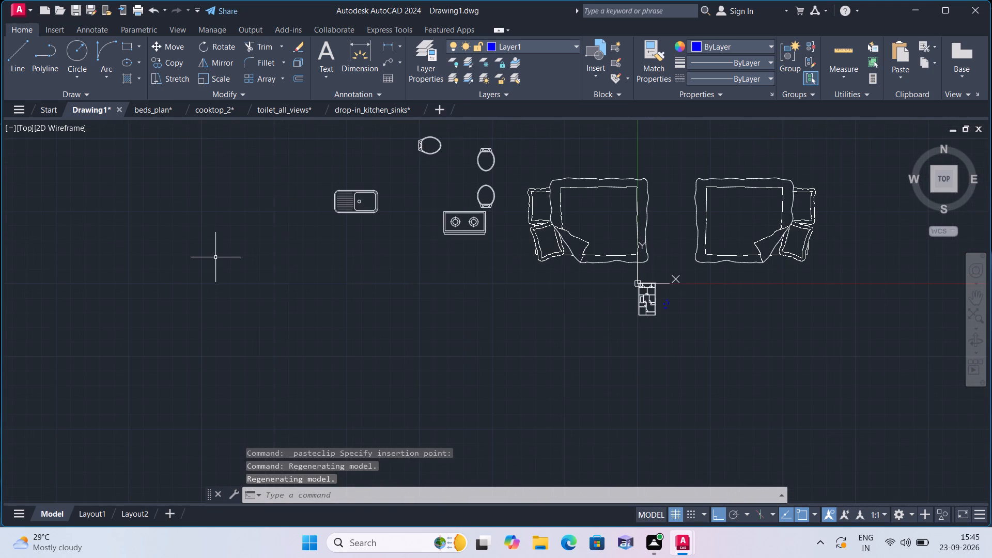
middle_click_drag(197, 310, 196, 330)
scroll(371, 278, "up", 2)
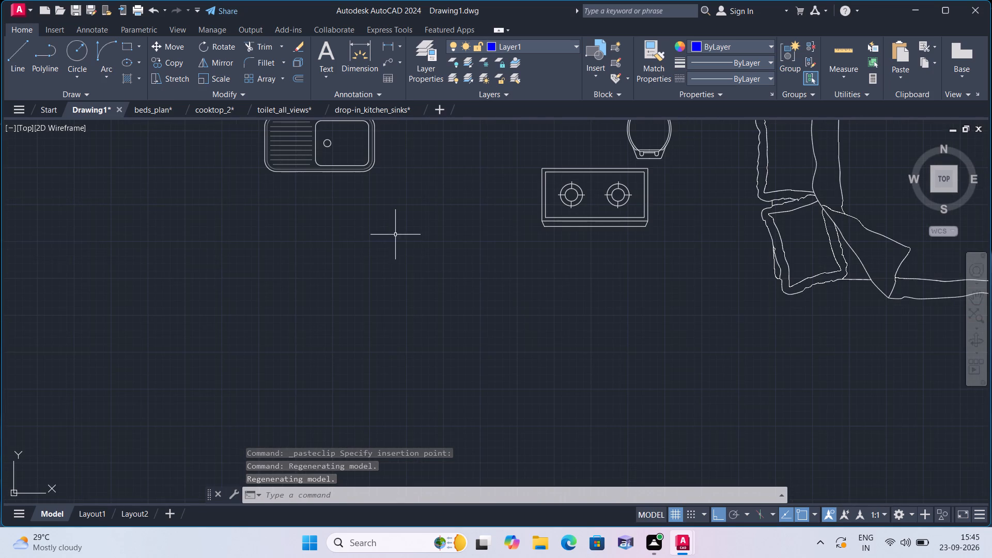
middle_click_drag(395, 235, 409, 323)
left_click_drag(433, 280, 430, 272)
left_click(214, 137)
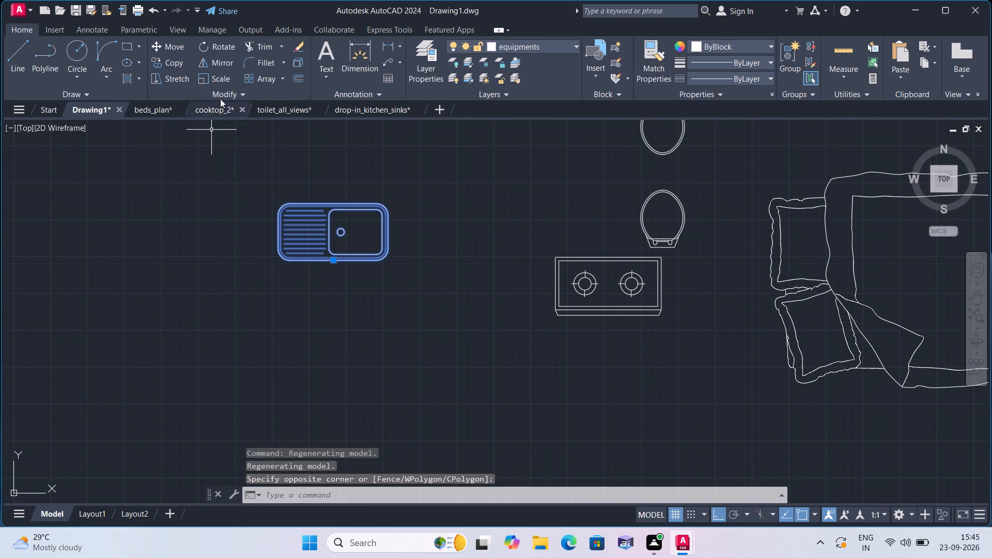
left_click(211, 40)
left_click(312, 234)
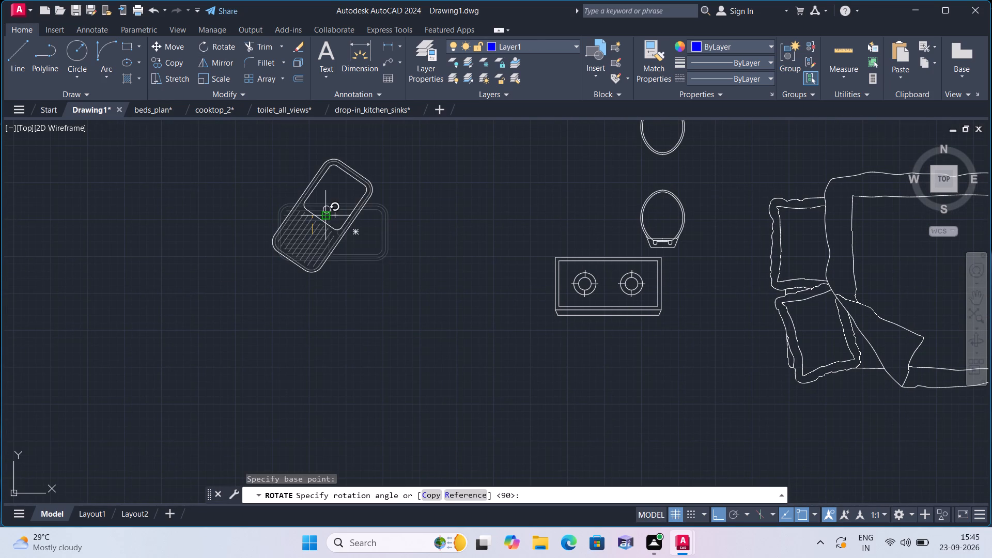
left_click(336, 167)
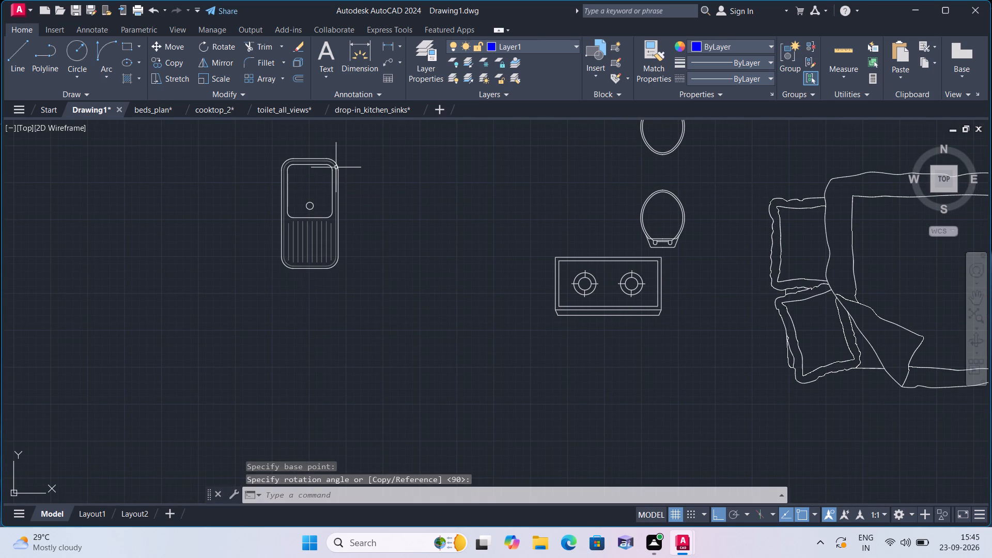
Make layer 0 the current layer for drawing in the floor plan.
scroll(341, 191, "down", 2)
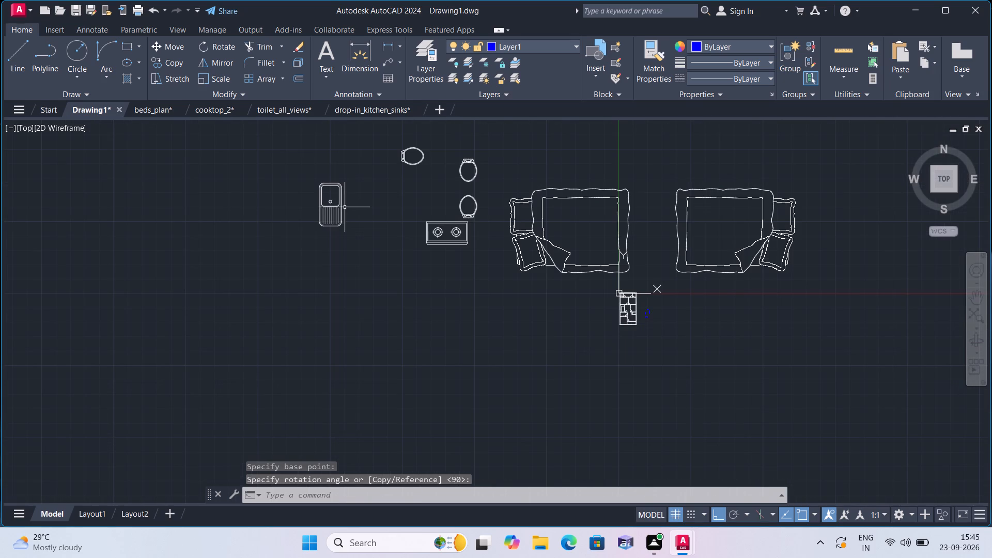
scroll(430, 271, "down", 1)
scroll(536, 286, "down", 1)
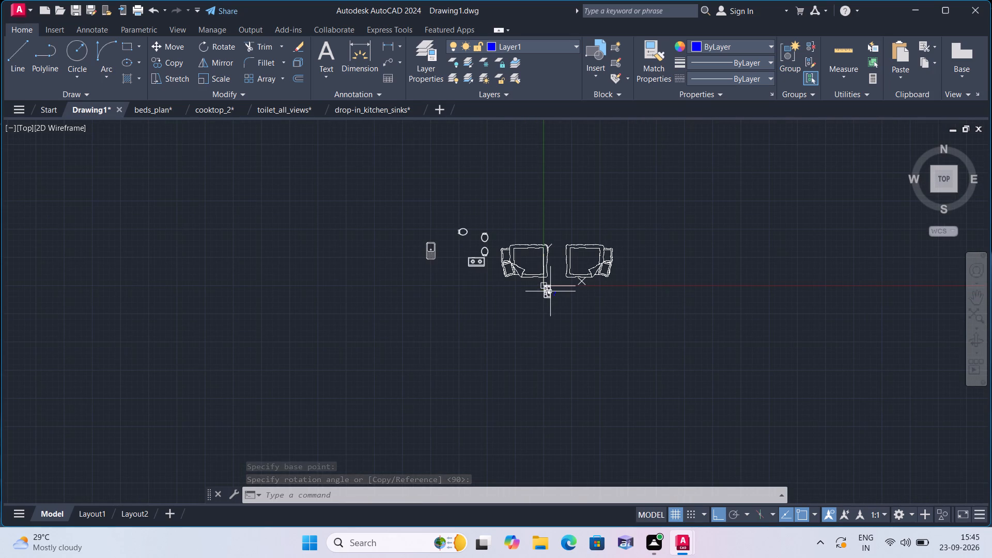
scroll(506, 292, "up", 5)
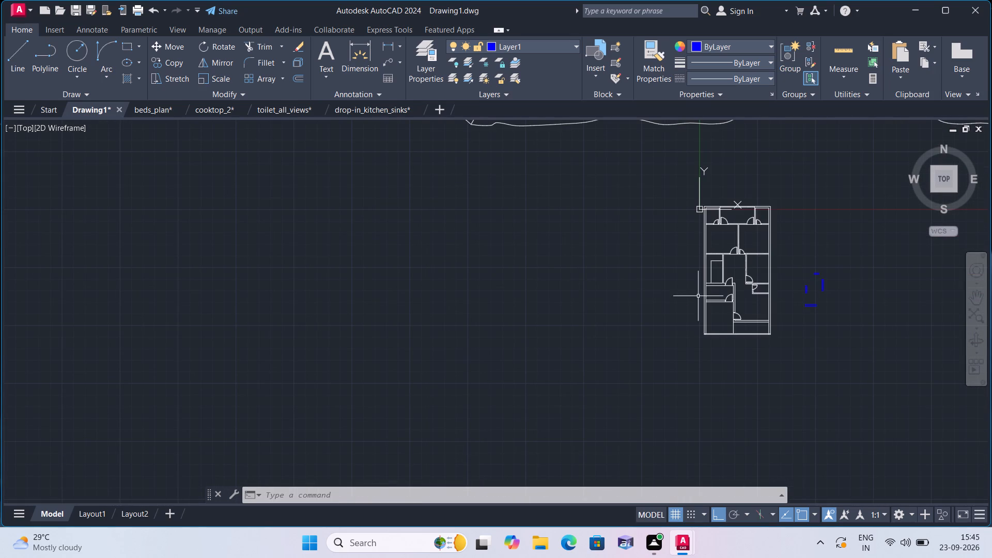
middle_click_drag(782, 293, 563, 232)
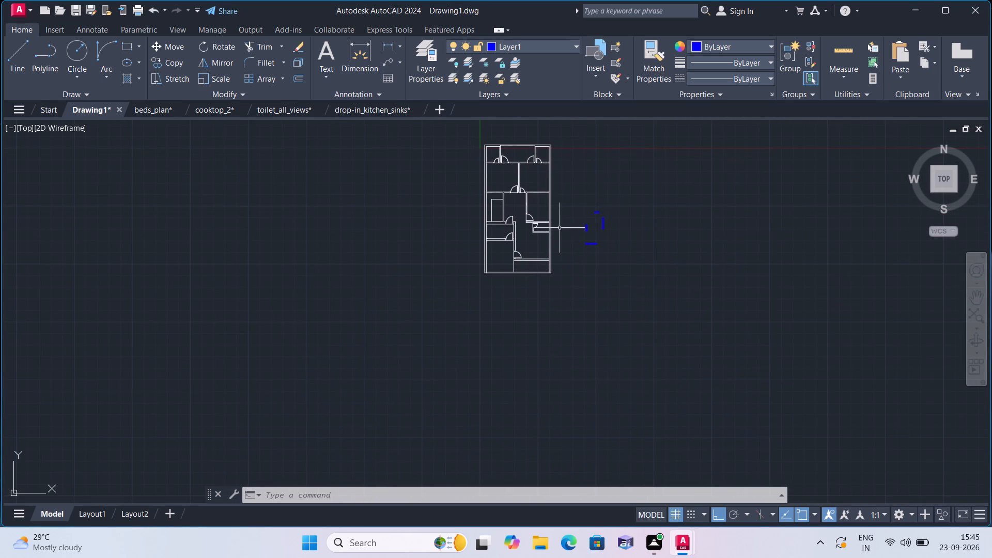
left_click(550, 43)
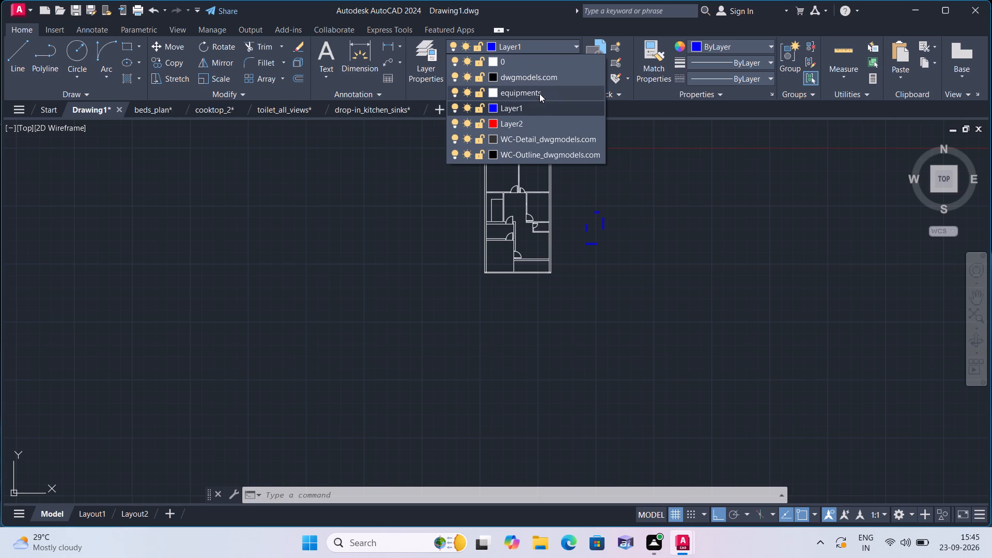
left_click(538, 65)
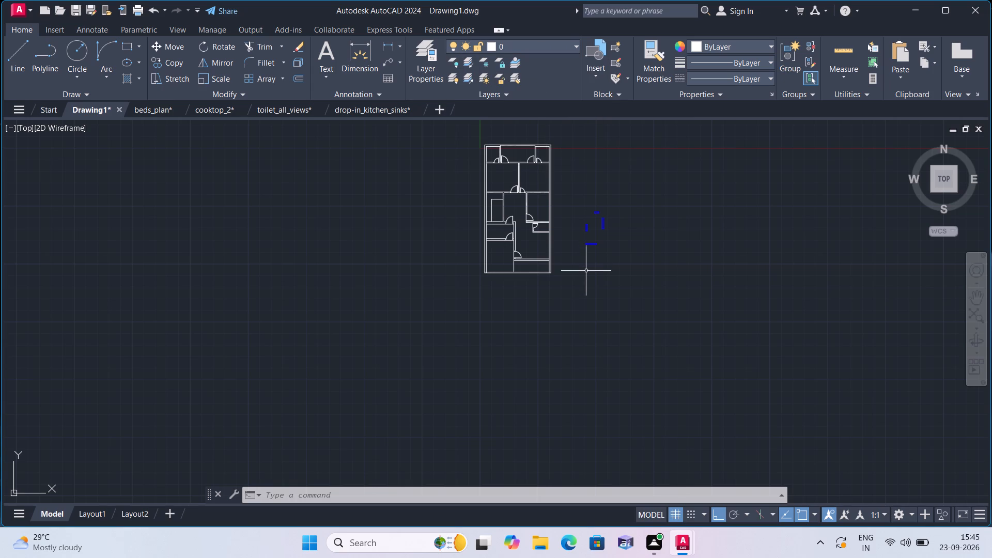
Draw a line 9" down from the lower-left room's top wall, left of the door, and across to the room's right wall.
key("l")
key("space")
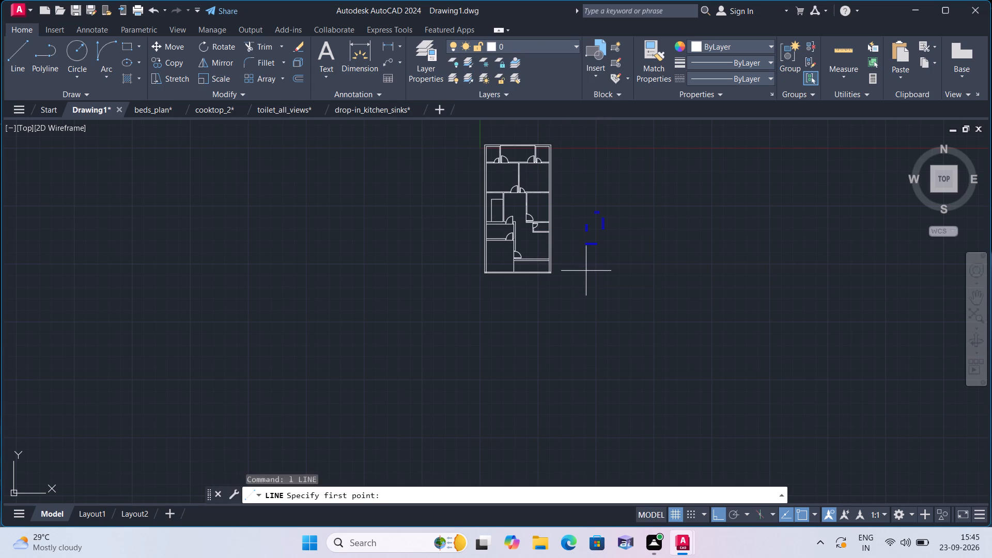
scroll(490, 216, "up", 4)
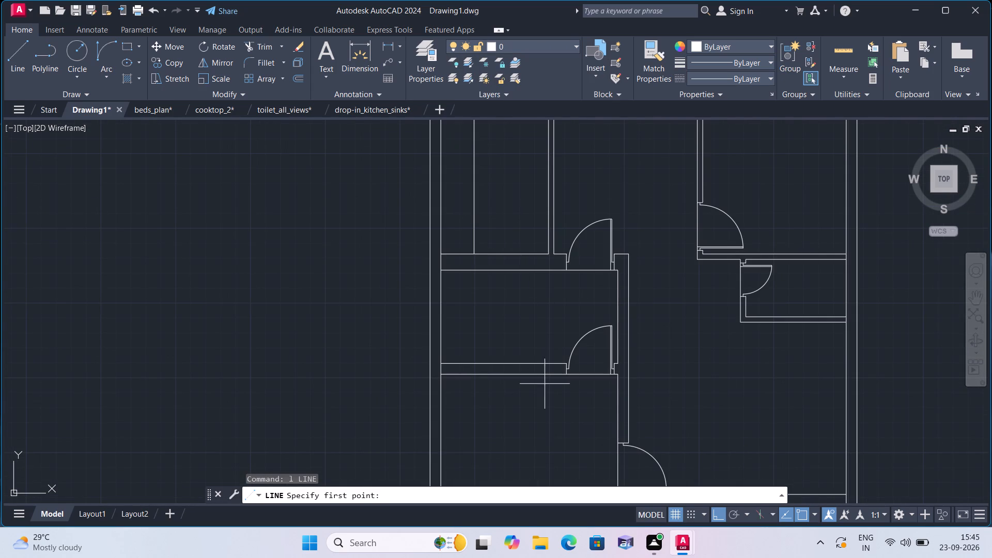
scroll(537, 411, "up", 1)
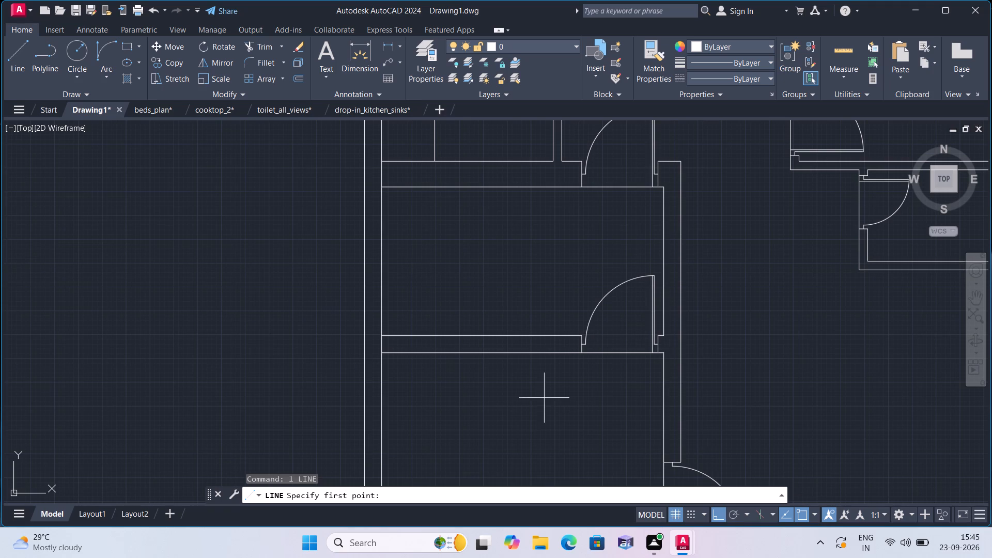
left_click(547, 353)
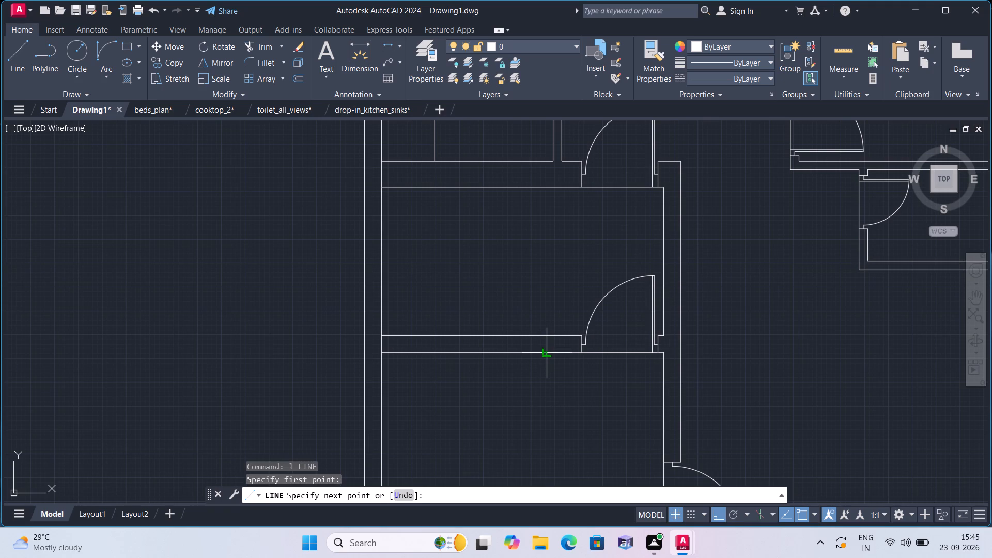
key("9")
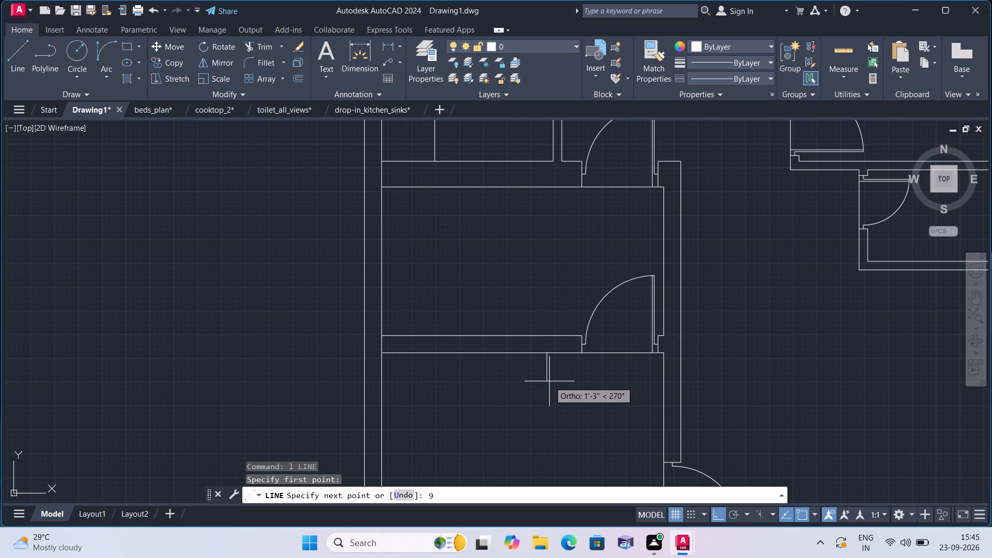
type("\"")
key("space")
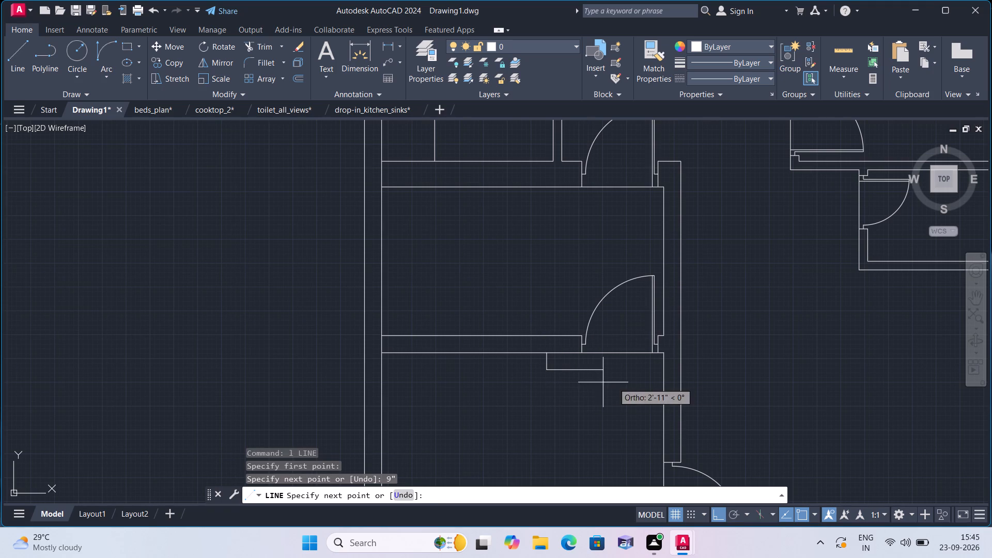
left_click(663, 372)
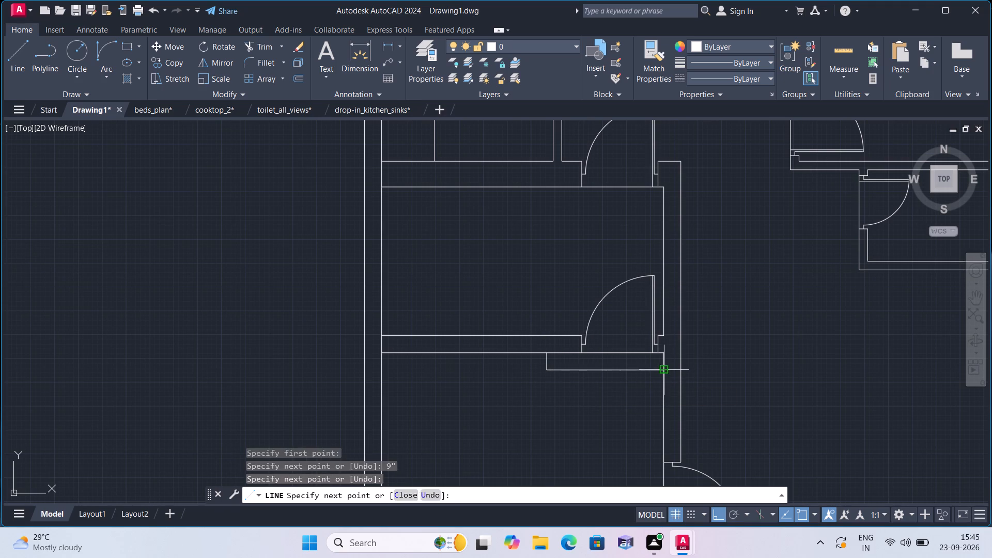
key("space")
Draw a line 9" inward from the lower-left room's right wall, down past the door to the lower wall's bottom line, and back across.
key("space")
left_click(663, 371)
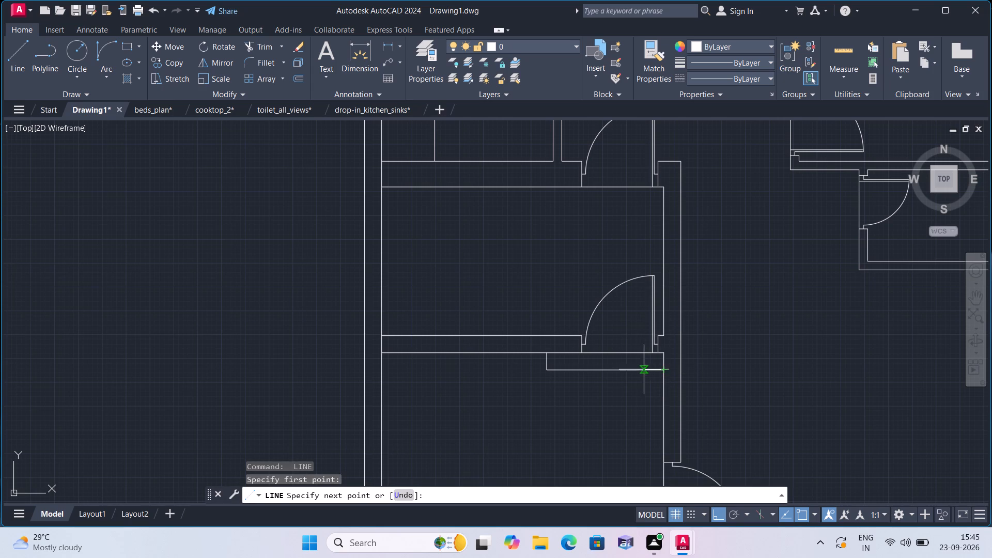
key("9")
type("\"")
key("space")
middle_click_drag(628, 395, 613, 238)
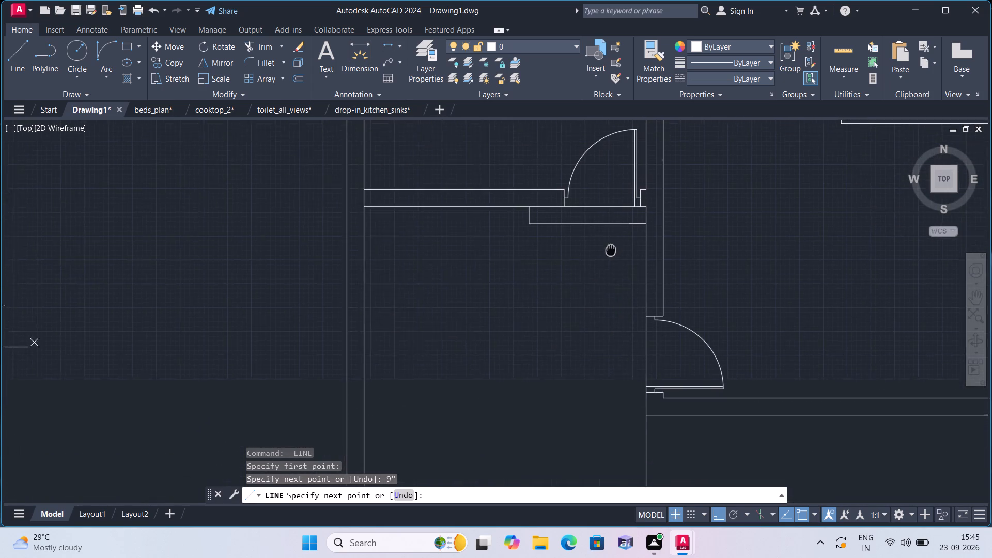
middle_click_drag(613, 238, 614, 236)
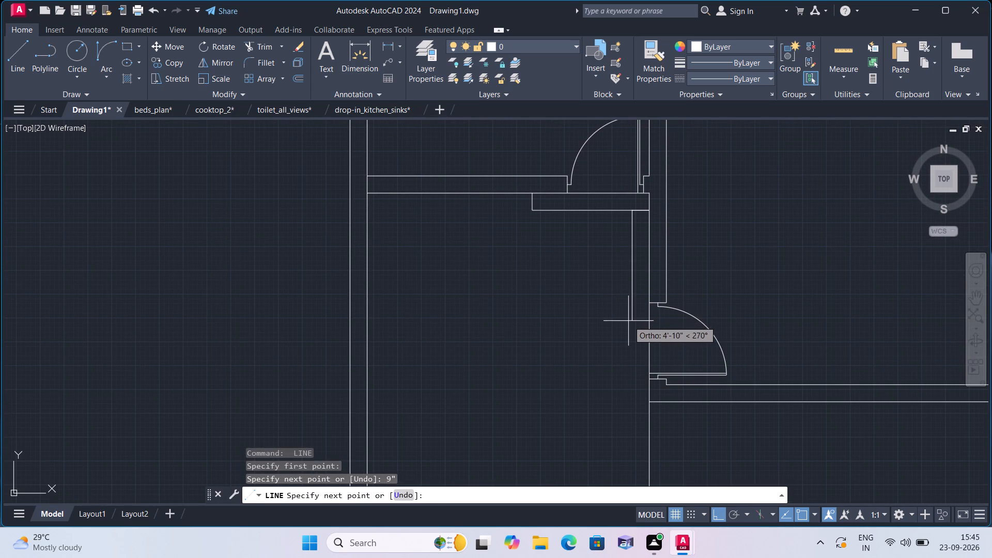
scroll(628, 321, "up", 1)
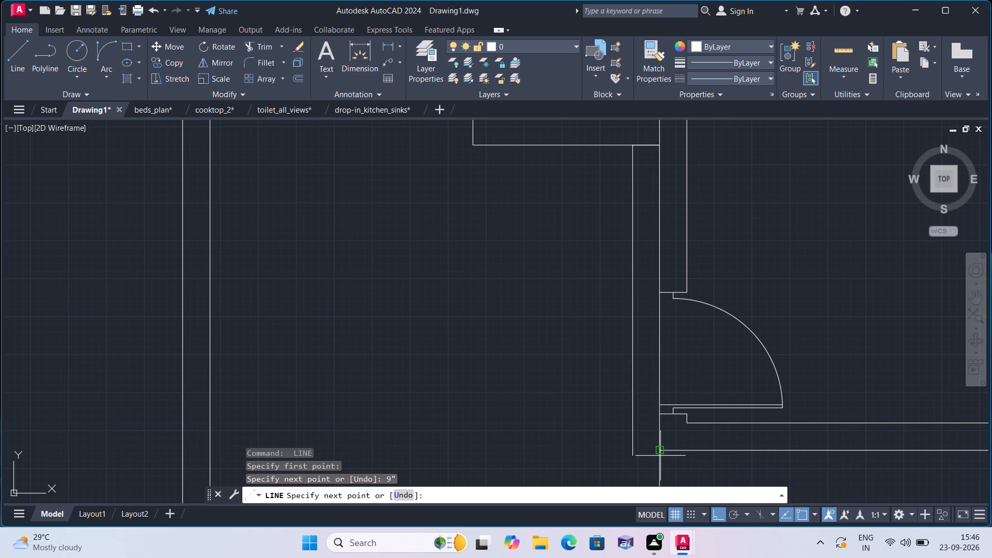
left_click(633, 451)
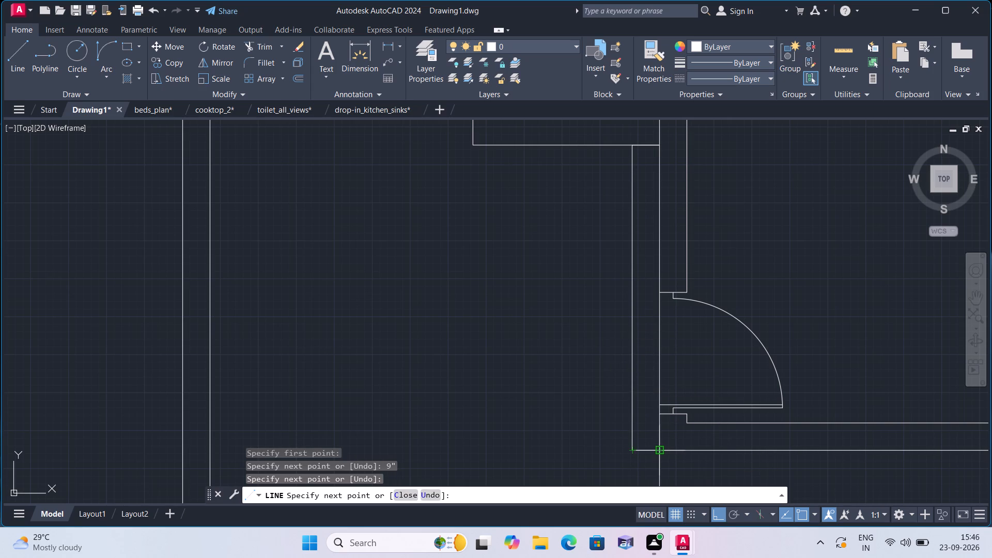
left_click(659, 452)
key("space")
Delete the short overlapping segment and trim the leftover line where the two 9" strips meet at the room's upper-right corner.
middle_click_drag(540, 278, 551, 367)
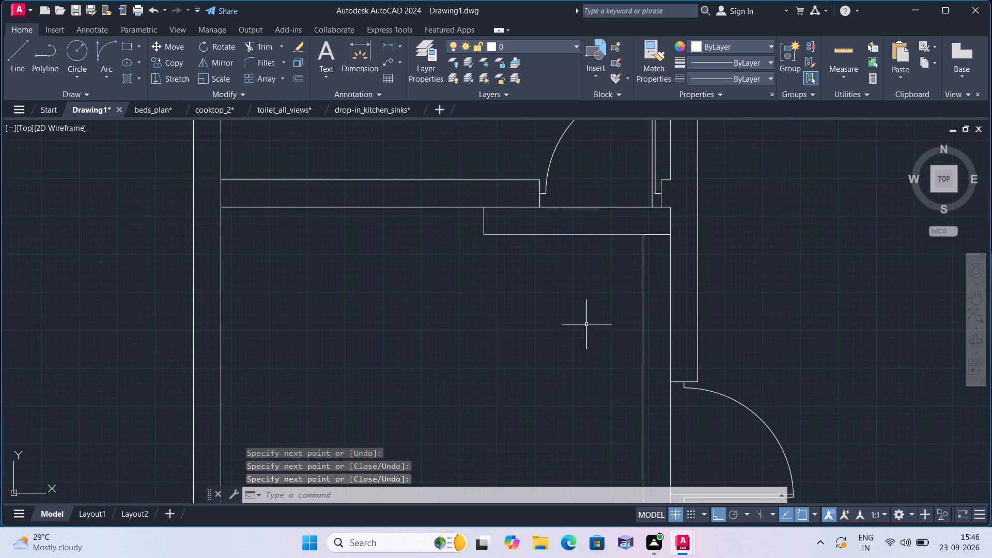
left_click(654, 235)
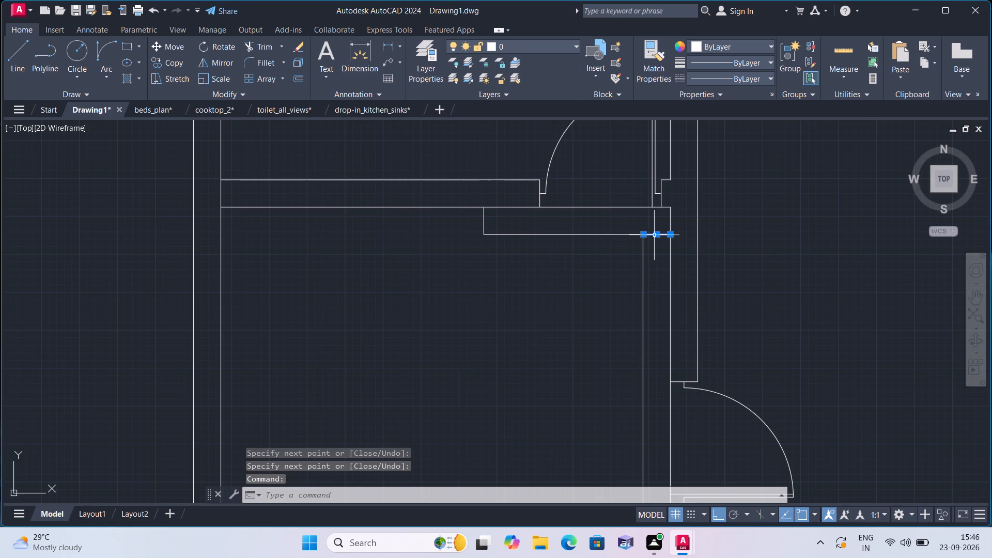
key("Delete")
type("trim")
key("space")
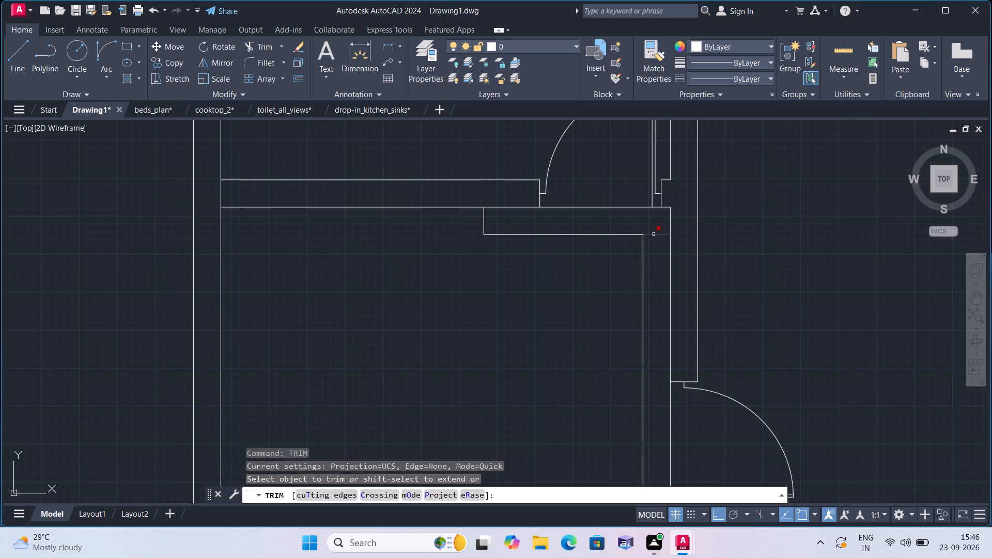
left_click(654, 234)
key("Escape")
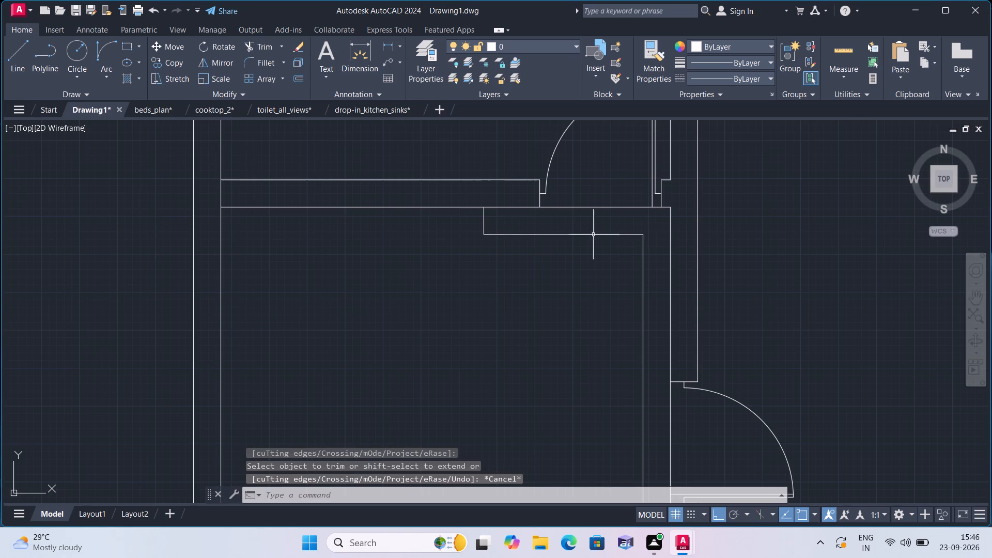
Examine the floor plan's layout from the lower rooms up to the top row of rooms.
scroll(540, 238, "down", 2)
middle_click_drag(504, 241, 549, 286)
scroll(549, 286, "down", 1)
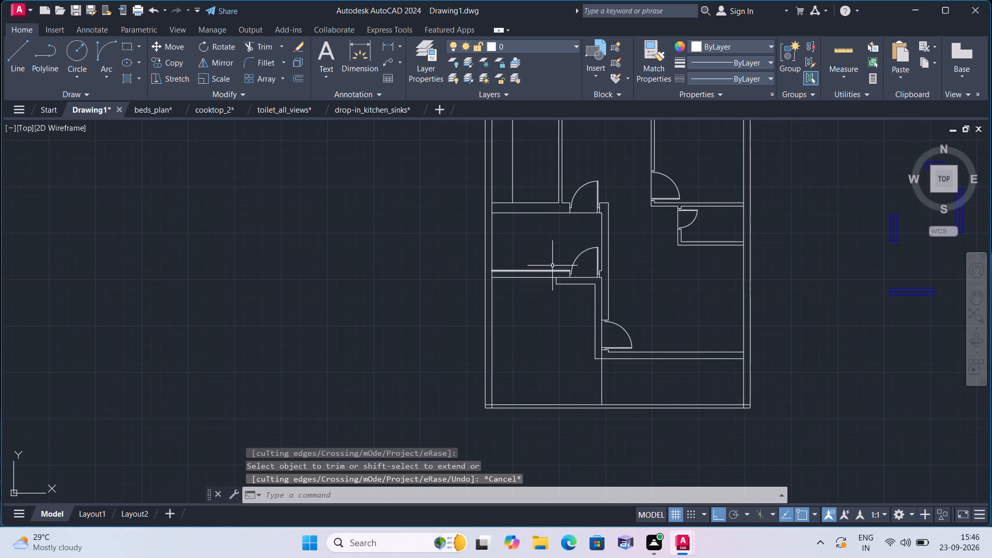
scroll(552, 264, "down", 1)
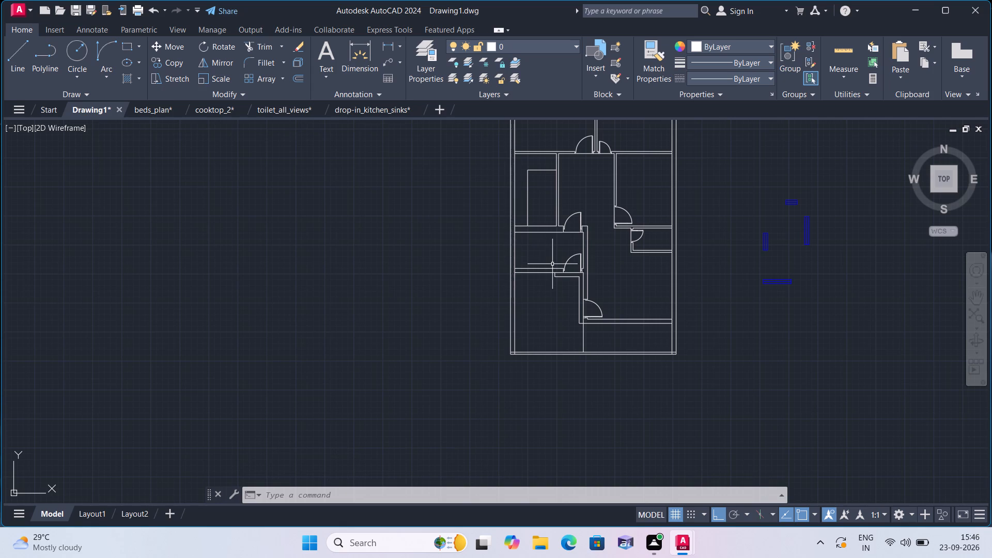
scroll(391, 265, "down", 1)
middle_click_drag(354, 270, 440, 385)
scroll(587, 249, "up", 3)
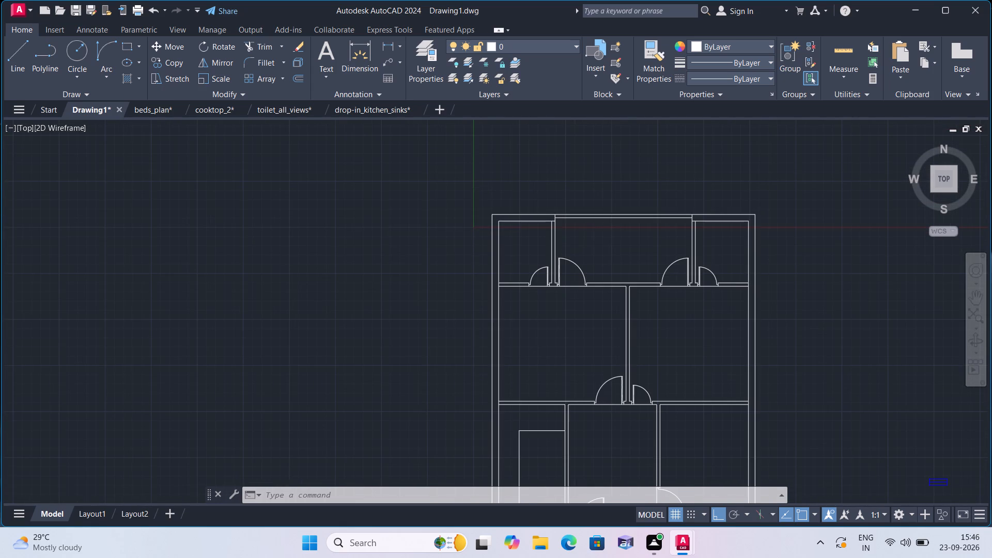
middle_click_drag(591, 253, 583, 198)
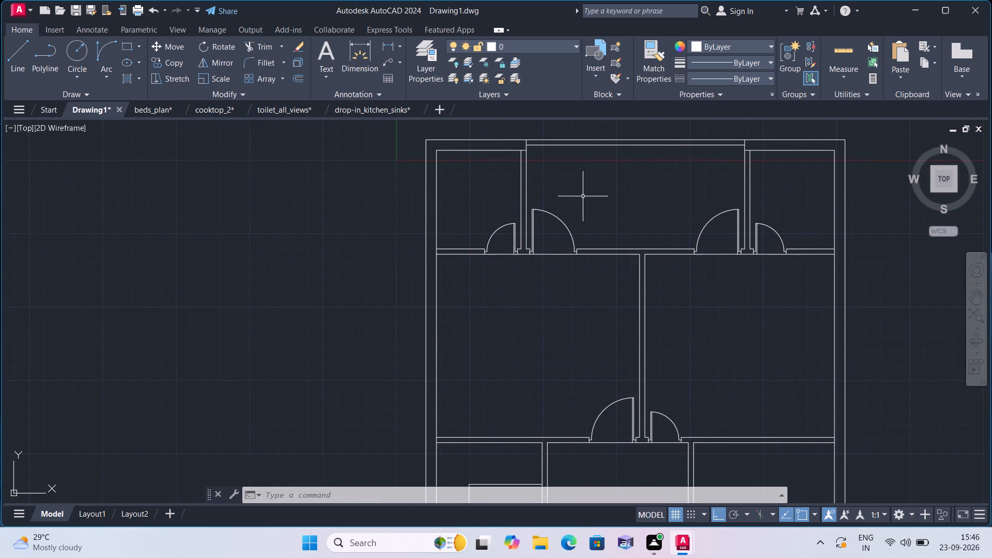
scroll(679, 274, "down", 1)
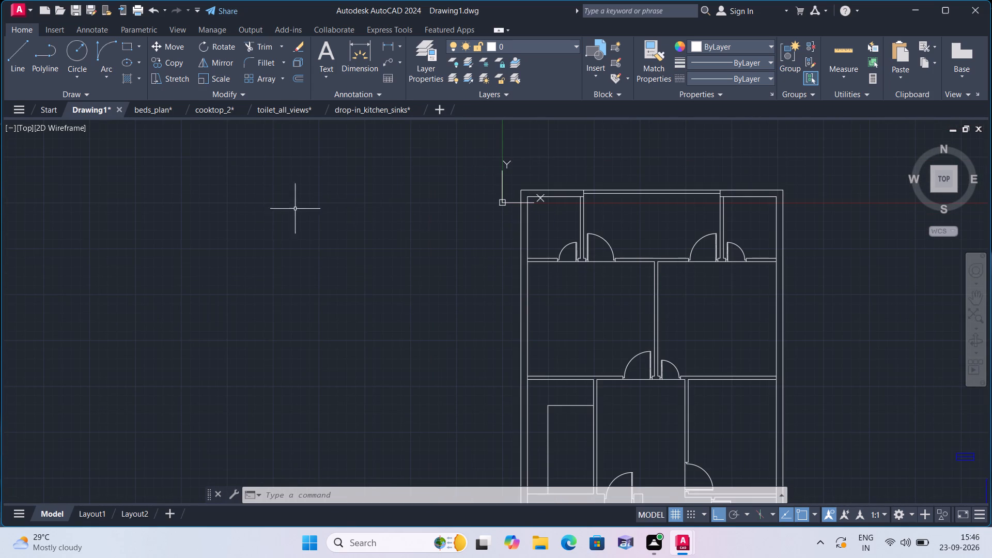
scroll(258, 234, "down", 2)
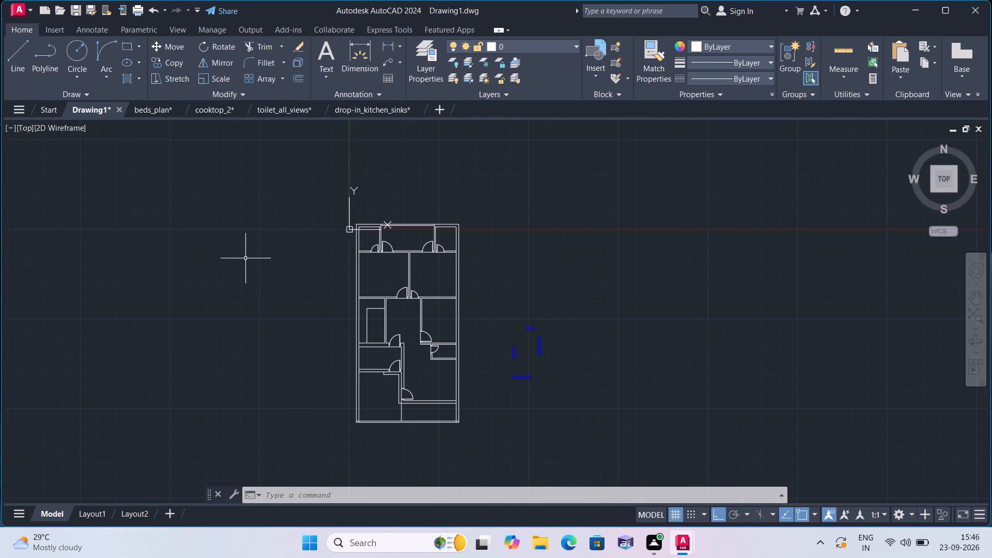
Turn ortho mode off and scale down the sideways toilet symbol freehand from a base point inside its bowl.
key("F8")
scroll(245, 259, "down", 1)
middle_click_drag(291, 289, 364, 346)
scroll(364, 345, "down", 1)
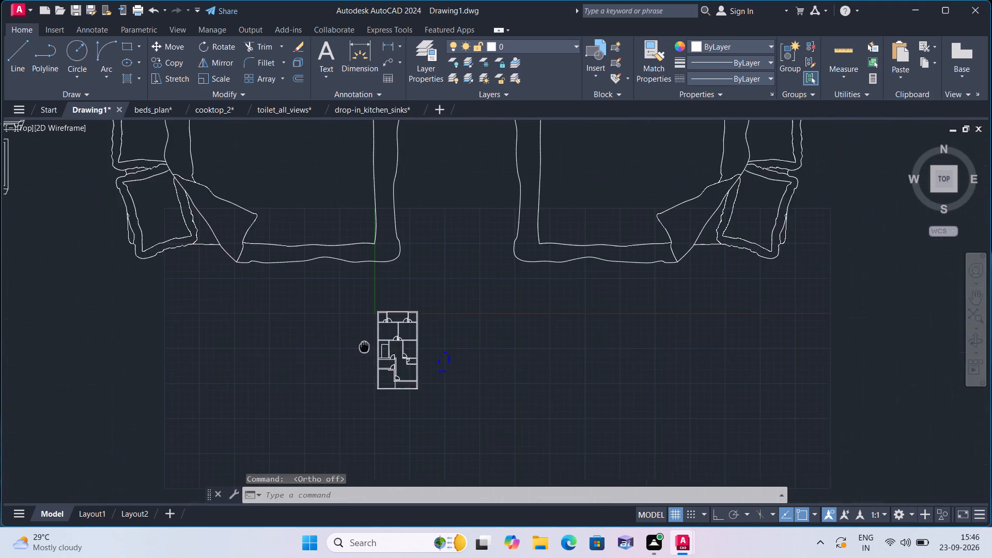
scroll(335, 307, "down", 1)
scroll(152, 284, "down", 1)
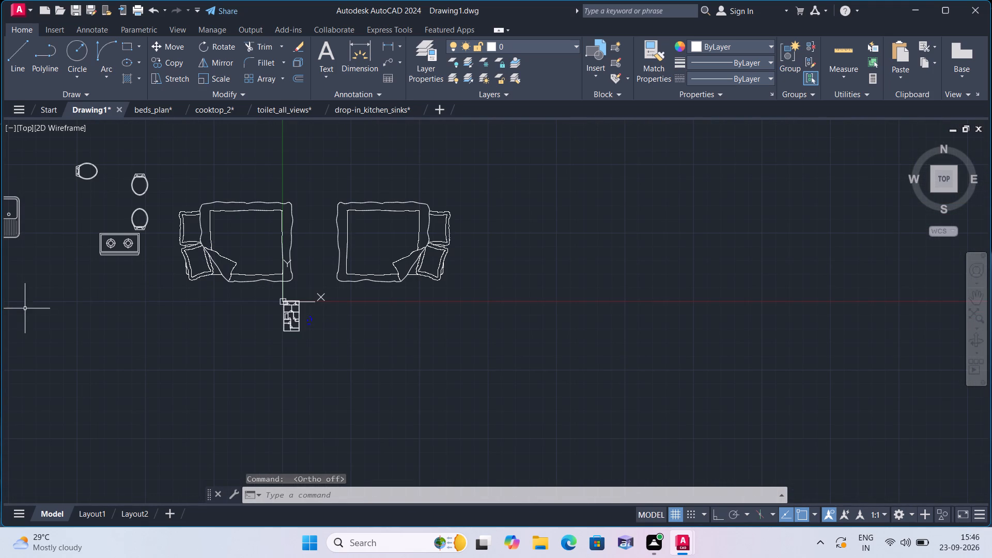
middle_click_drag(49, 337, 228, 434)
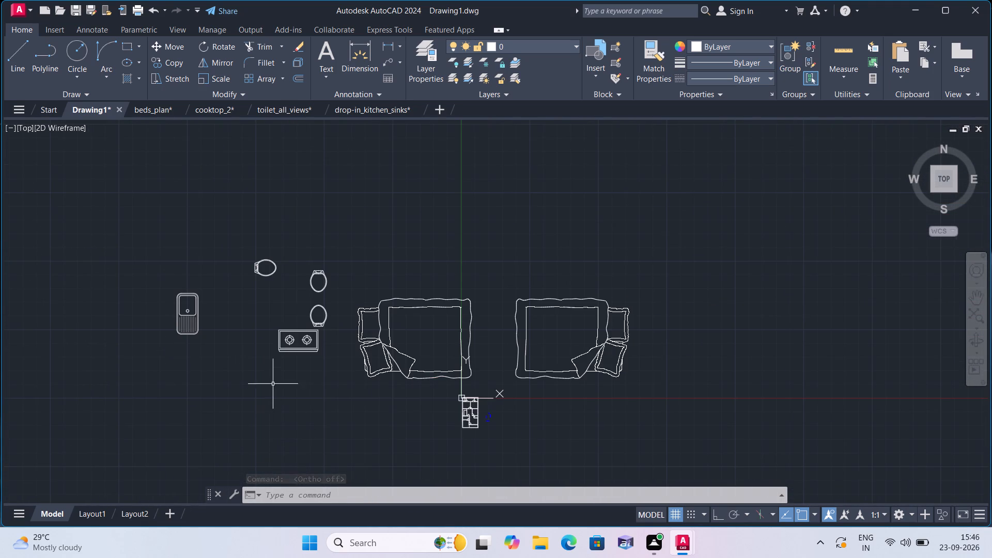
scroll(256, 288, "up", 2)
middle_click_drag(287, 327, 309, 366)
left_click(340, 324)
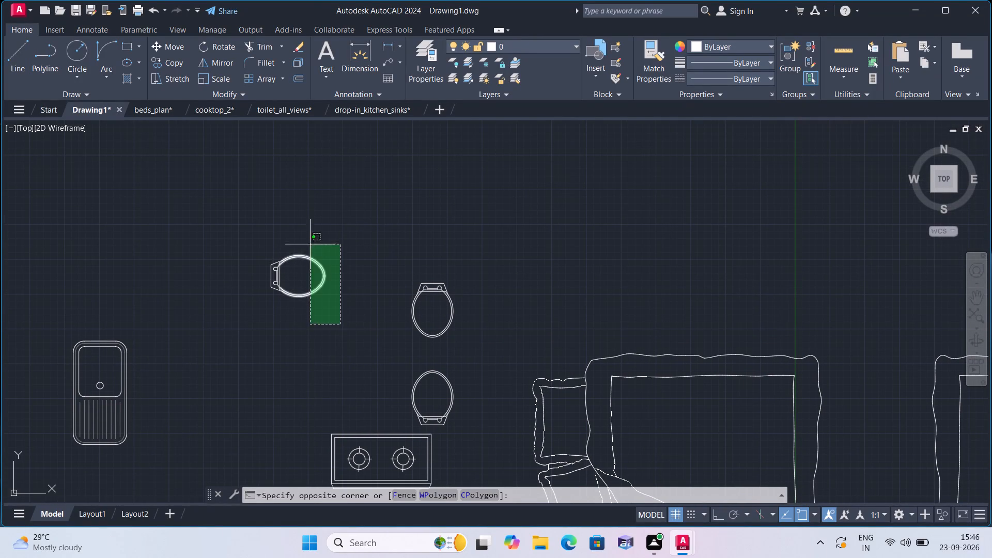
left_click(228, 205)
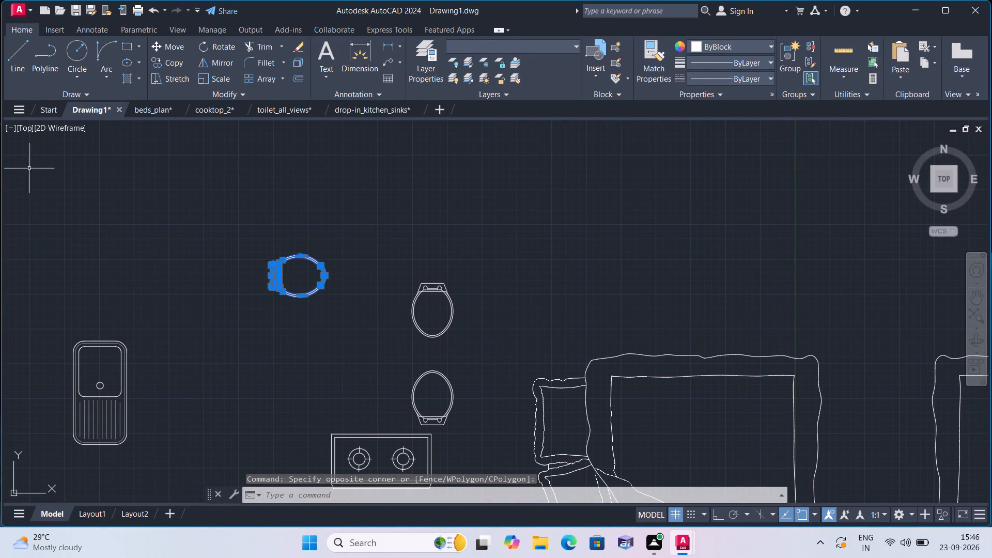
left_click(215, 74)
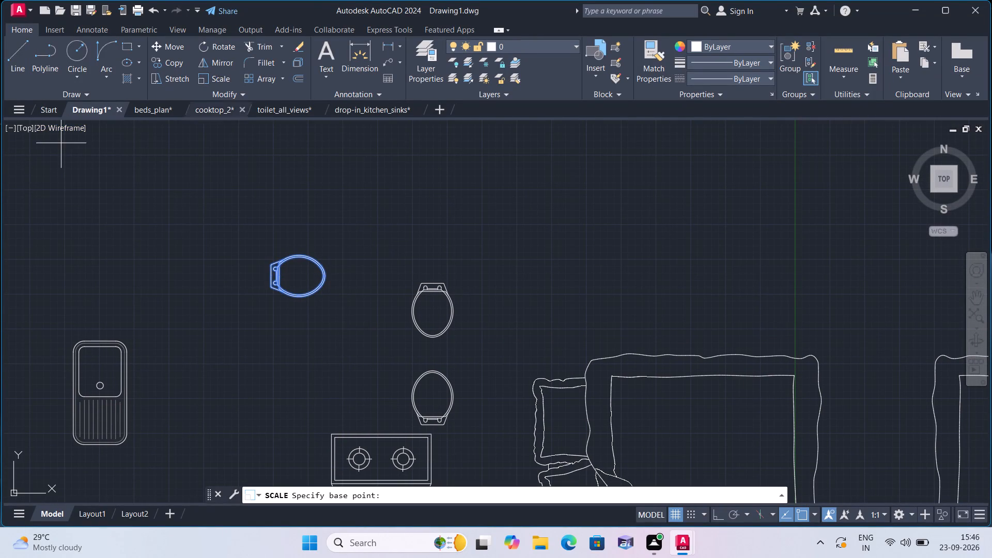
left_click(298, 286)
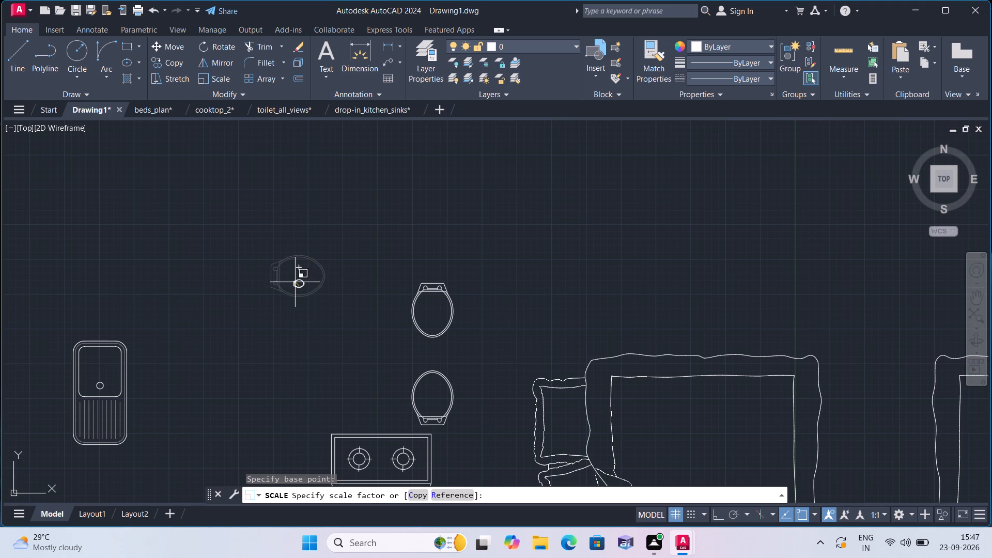
left_click(295, 282)
Move the scaled-down sideways toilet from its tank edge to the empty area left of the floor plan's top-left room.
left_click(330, 299)
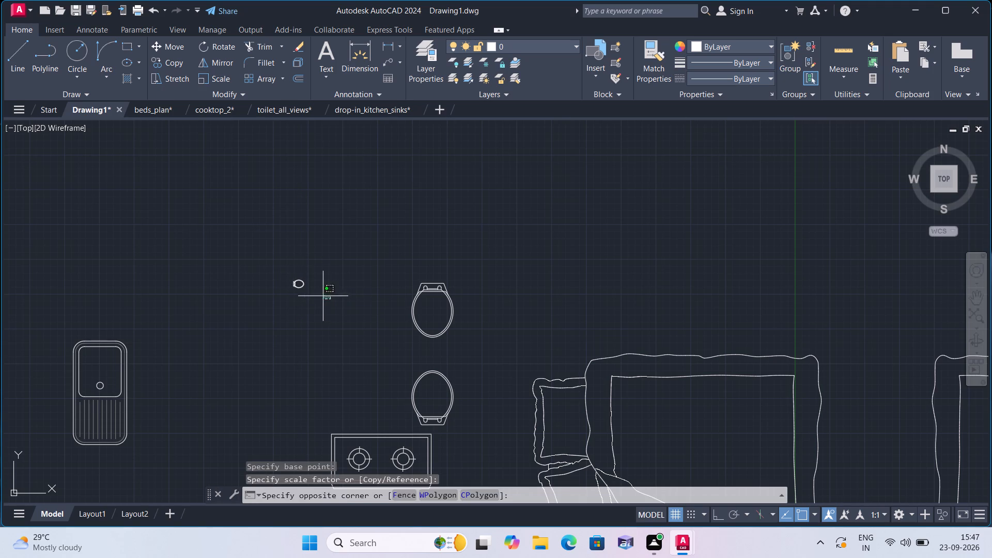
left_click(304, 272)
left_click_drag(240, 256, 253, 268)
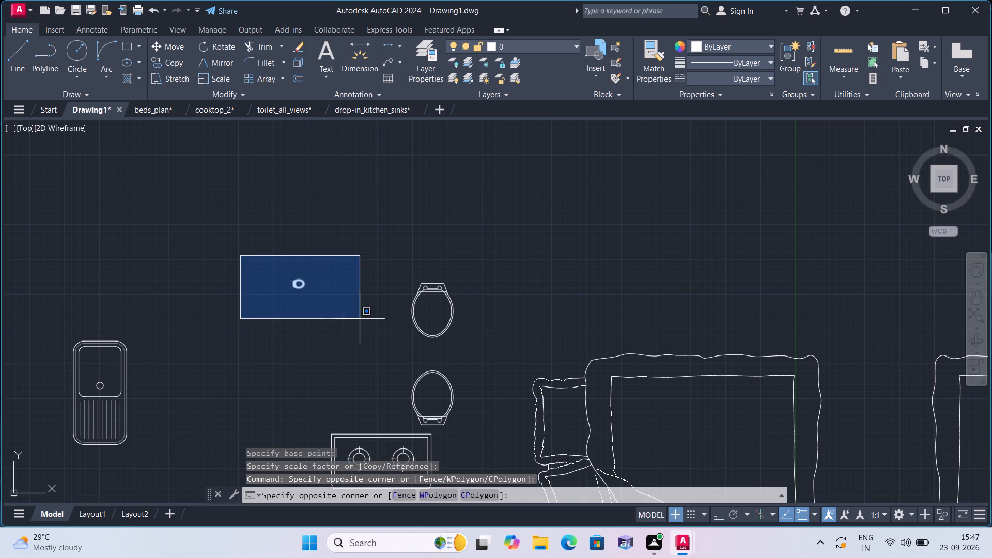
left_click(363, 320)
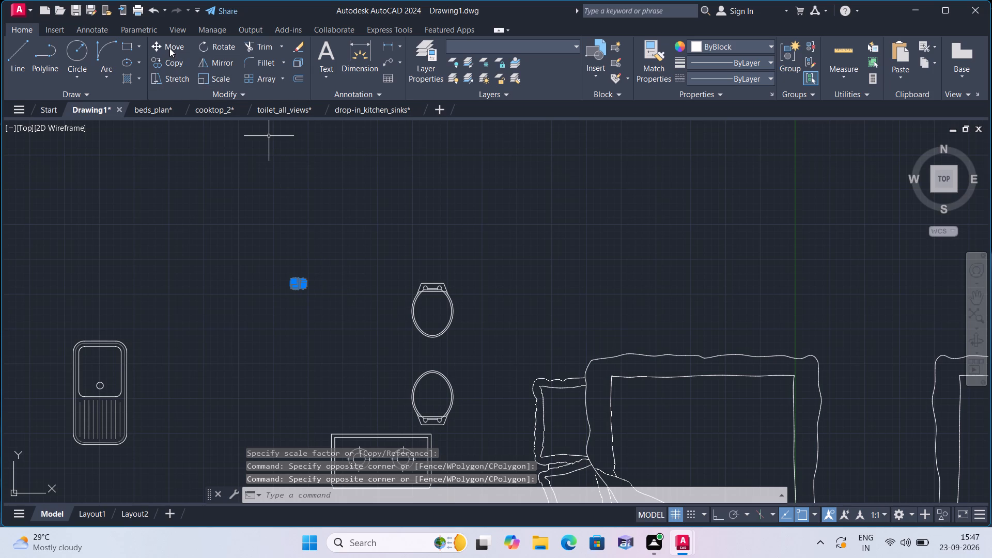
left_click(169, 48)
scroll(265, 205, "up", 3)
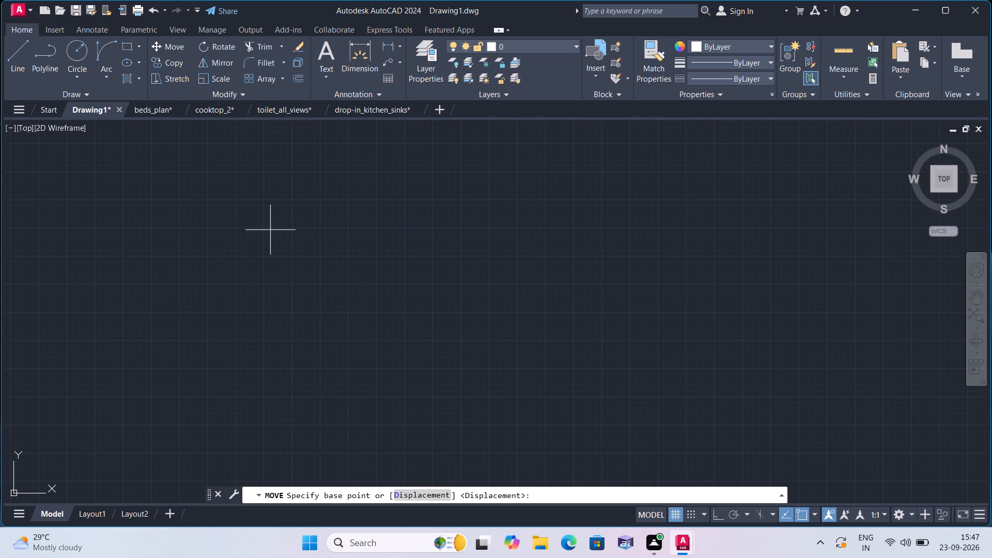
middle_click_drag(349, 407, 297, 242)
scroll(324, 354, "down", 3)
scroll(309, 229, "up", 2)
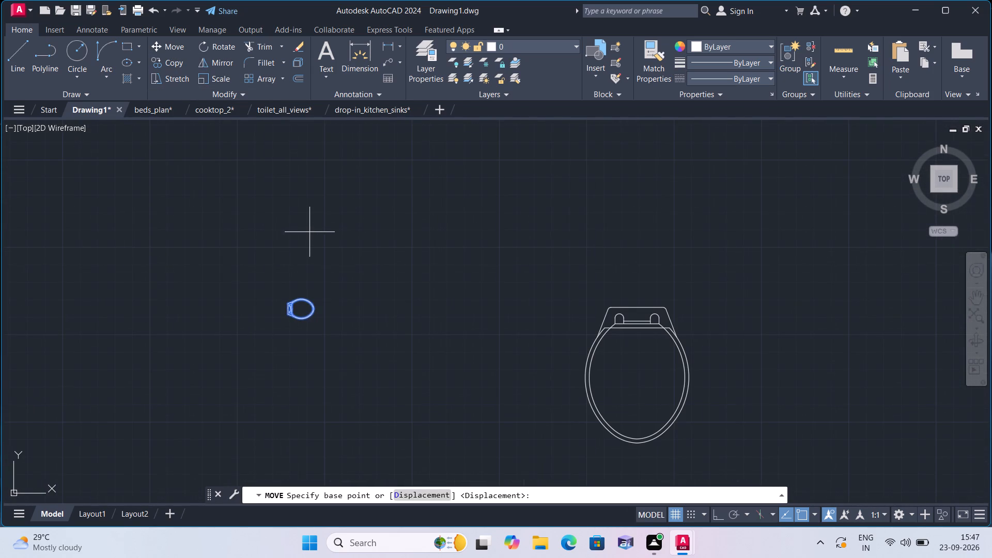
left_click(288, 306)
scroll(344, 304, "down", 2)
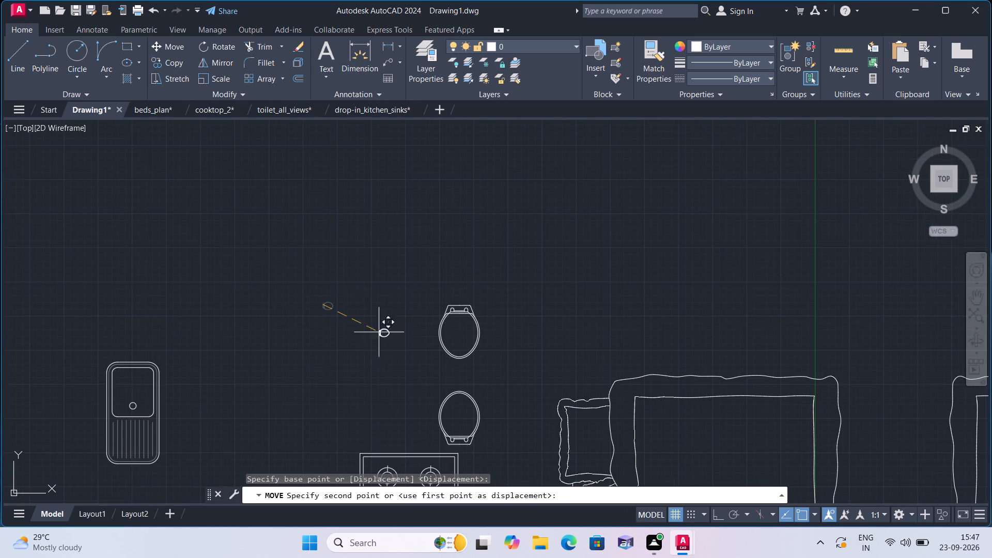
middle_click_drag(408, 354, 320, 184)
scroll(383, 310, "down", 1)
scroll(528, 334, "up", 2)
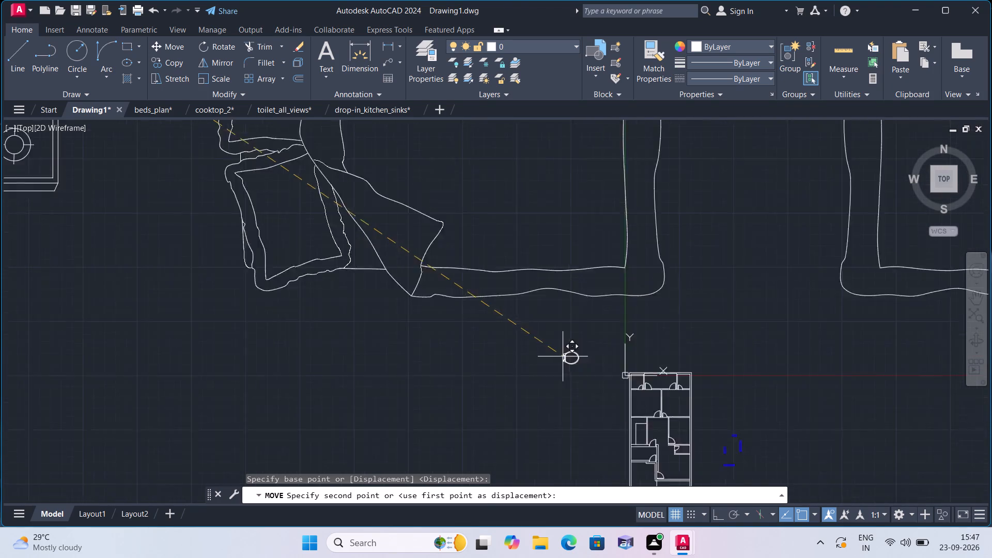
scroll(564, 357, "up", 1)
middle_click_drag(518, 356, 289, 300)
scroll(485, 347, "down", 1)
scroll(386, 325, "up", 4)
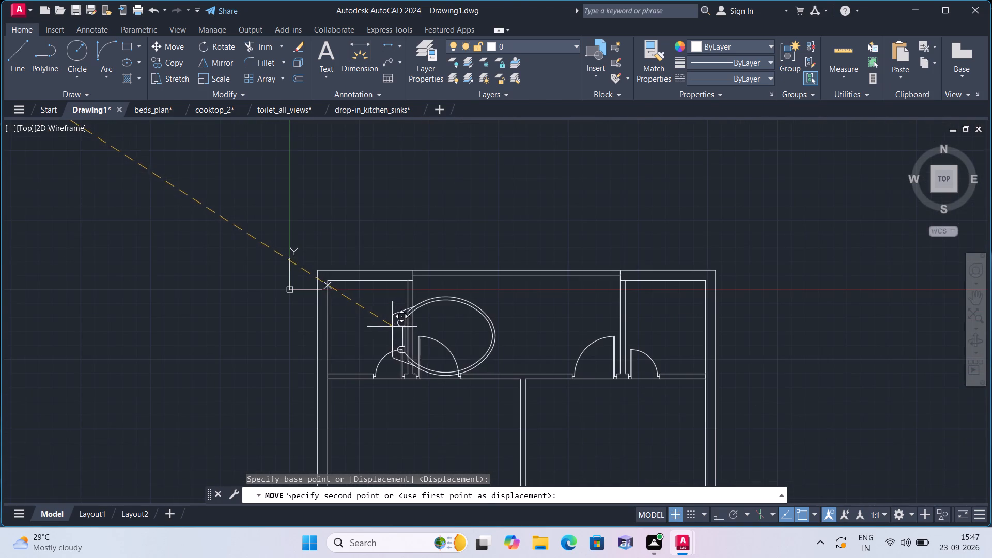
left_click(152, 321)
Scale the moved toilet down again freehand from a base point inside its bowl to suit the small top-left room.
left_click(276, 383)
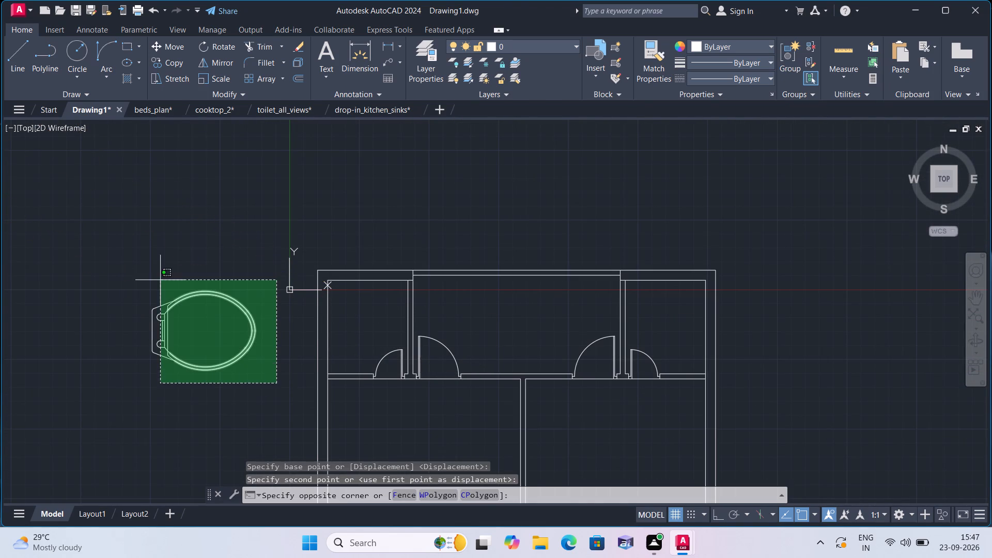
left_click(144, 272)
left_click(210, 78)
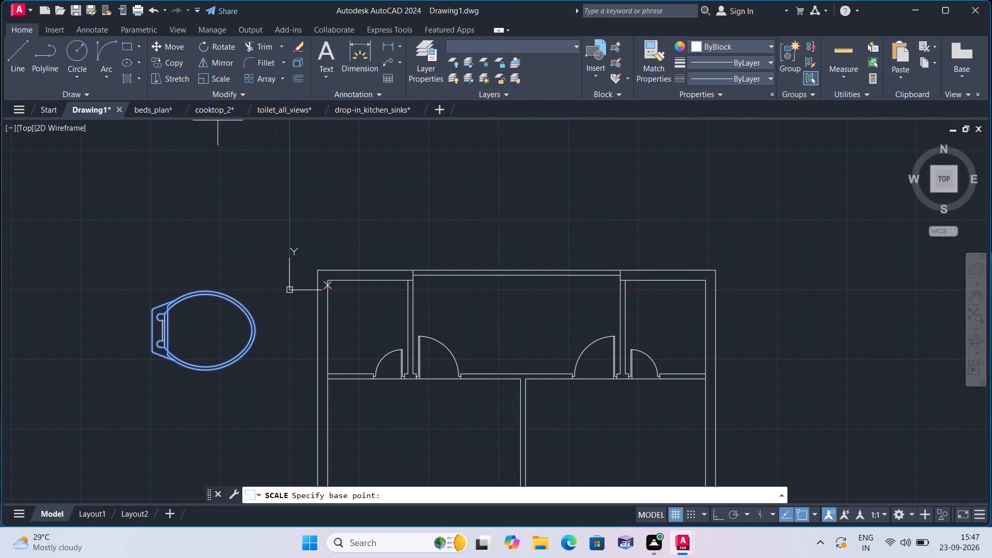
left_click(181, 335)
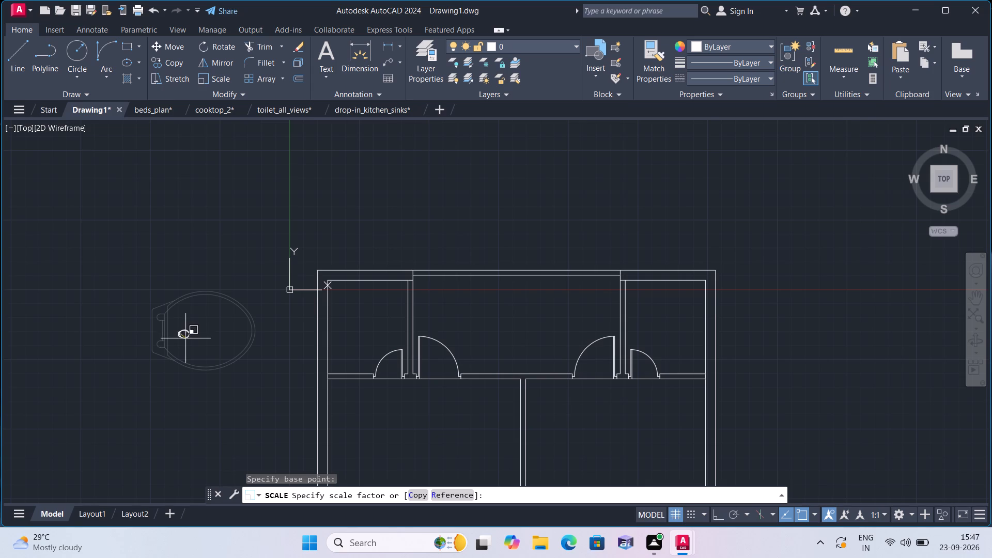
left_click(188, 340)
Move the small sideways toilet from its tank edge onto the inner face of the top-left room's left wall.
left_click(214, 347)
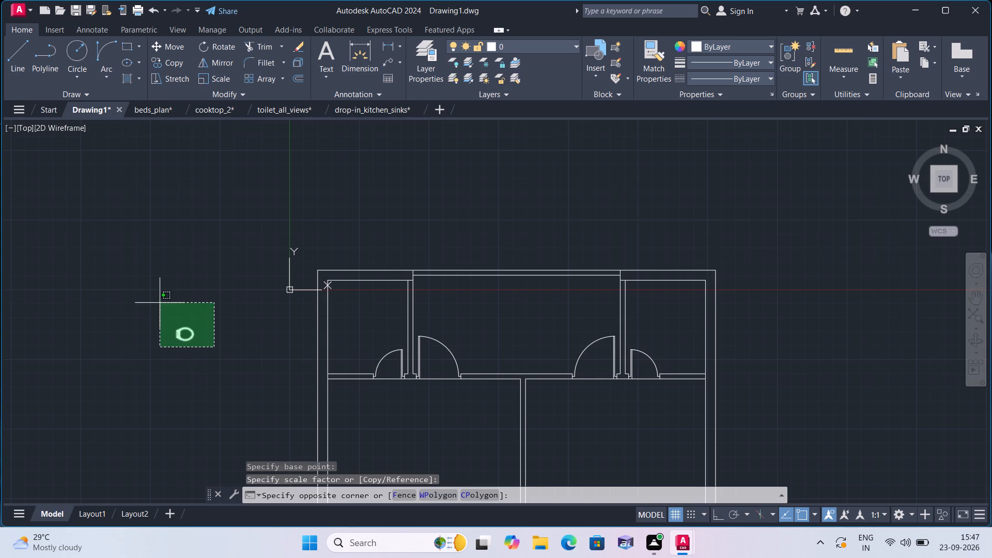
left_click(147, 293)
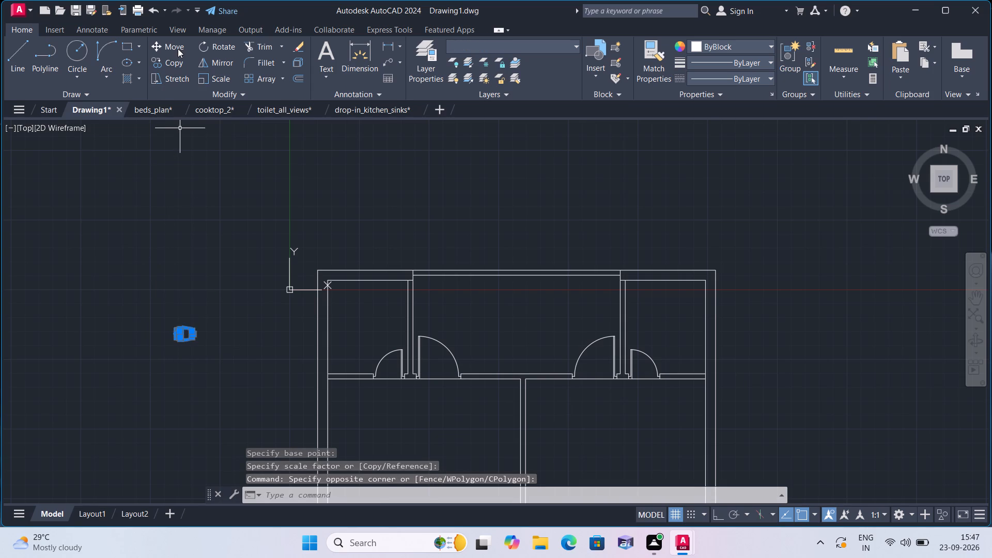
left_click(176, 43)
scroll(156, 335, "up", 4)
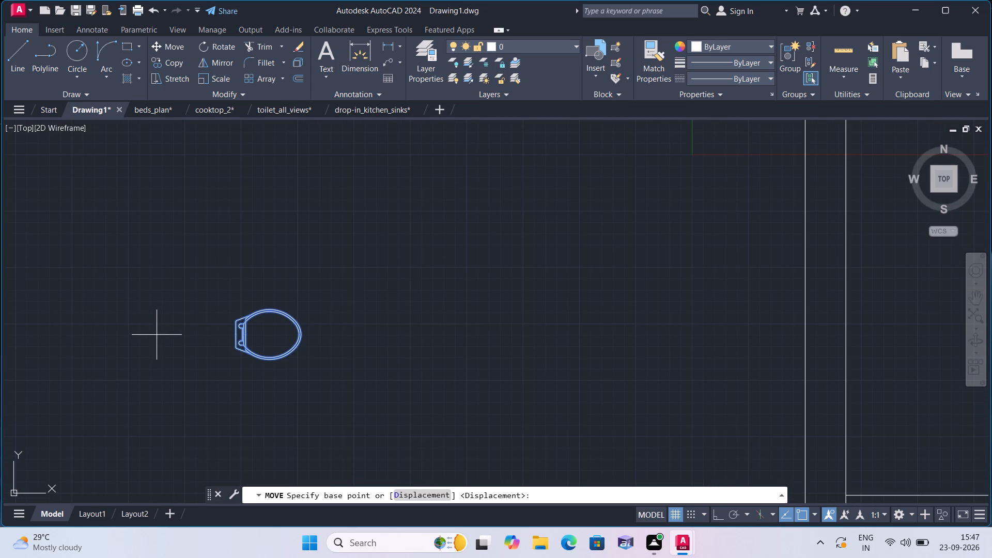
left_click(236, 332)
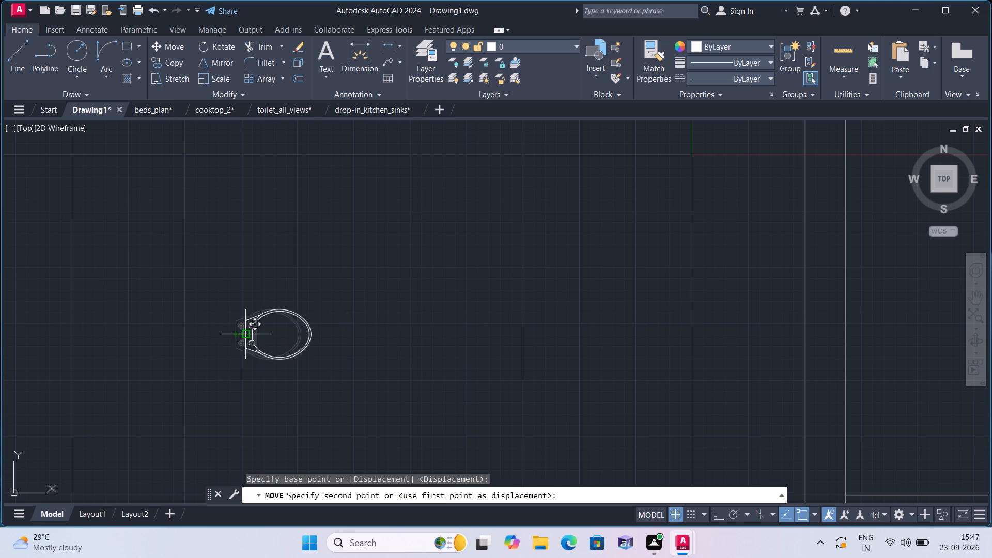
middle_click_drag(646, 306, 512, 296)
scroll(515, 296, "down", 1)
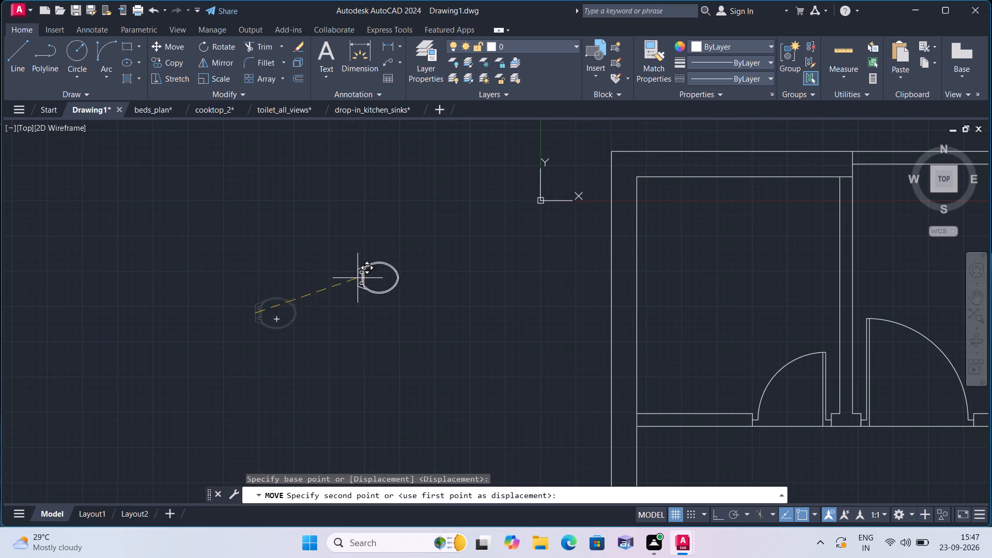
scroll(558, 266, "up", 2)
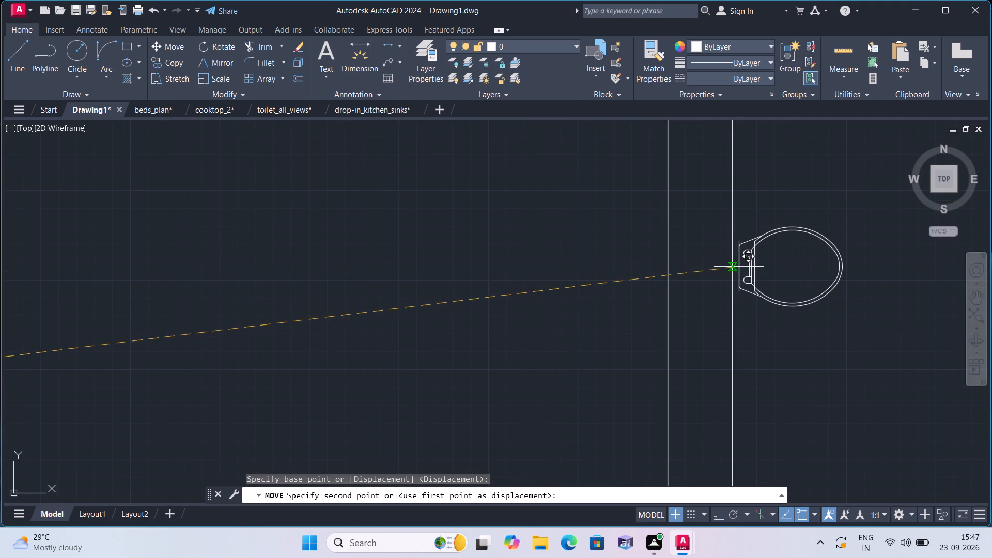
left_click(733, 267)
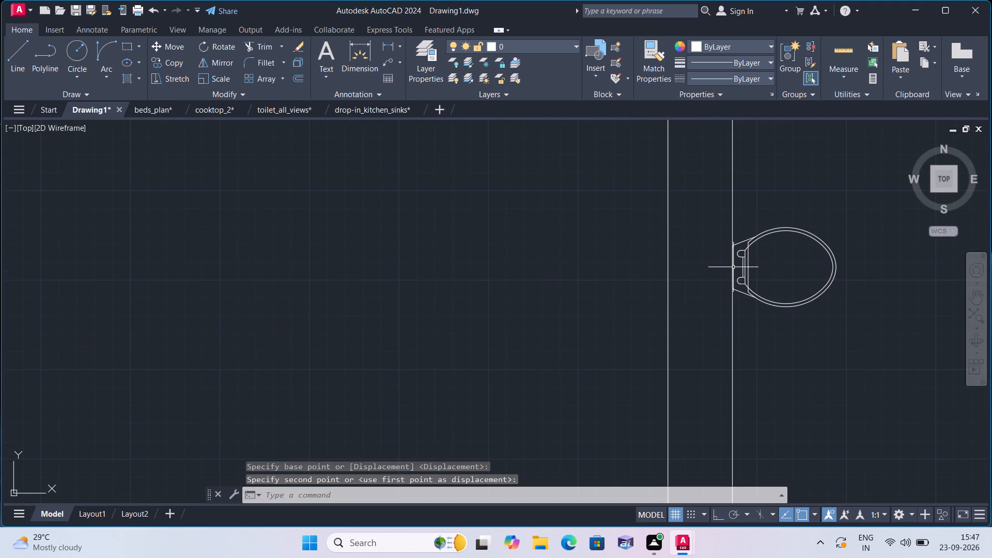
Scale down the upper toilet symbol with its tank at the top, freehand from a base point inside its bowl.
scroll(614, 243, "down", 4)
scroll(529, 246, "down", 5)
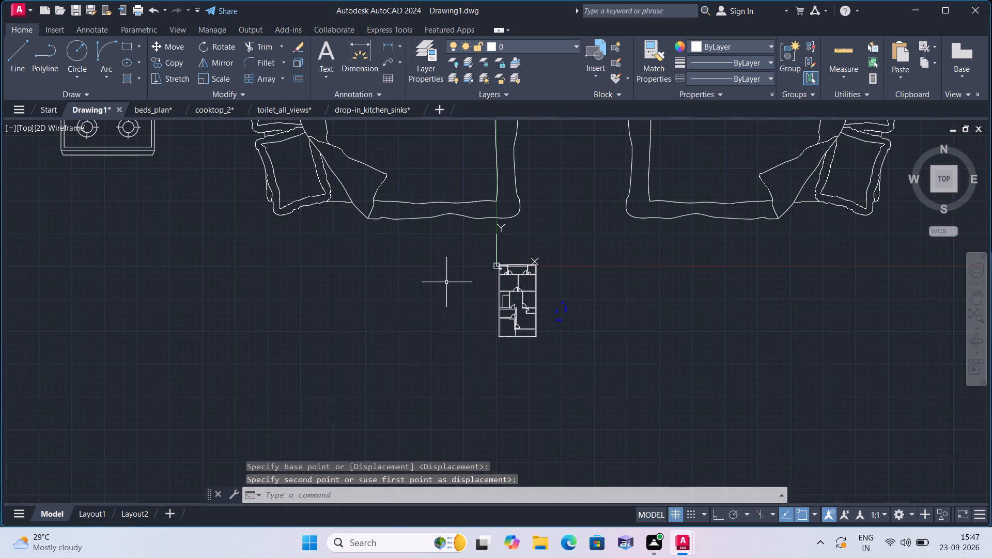
scroll(303, 228, "down", 4)
scroll(284, 188, "up", 3)
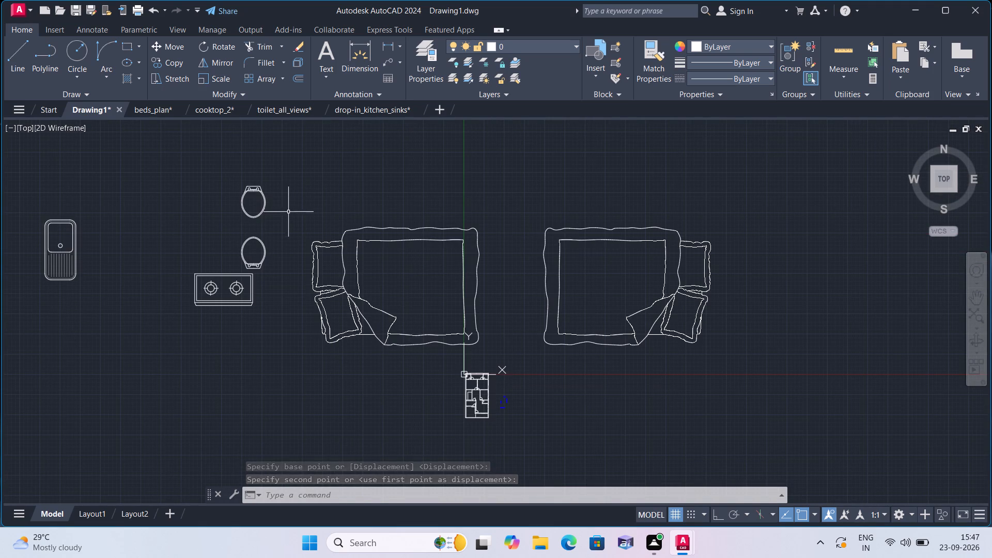
left_click(284, 222)
left_click(213, 168)
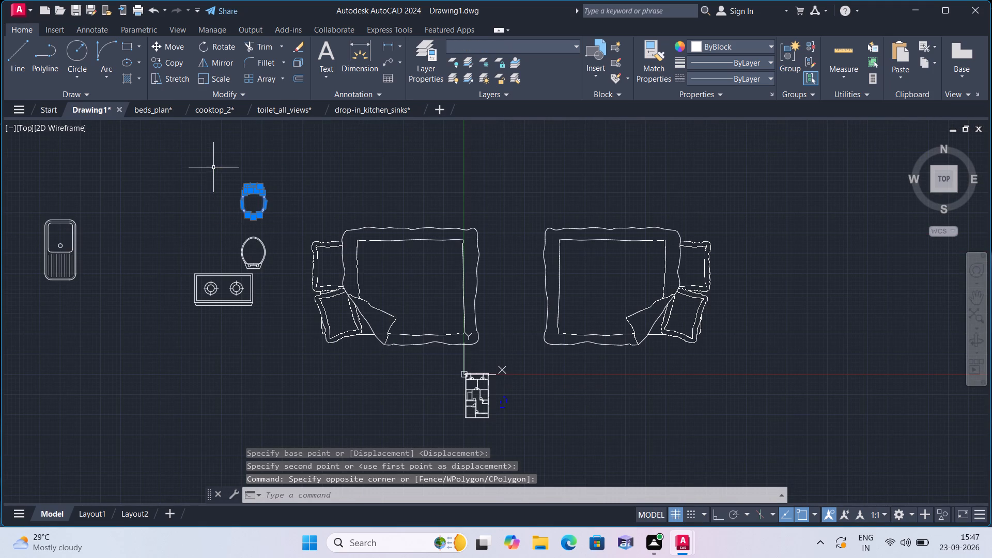
left_click(220, 78)
scroll(254, 172, "up", 2)
left_click(245, 247)
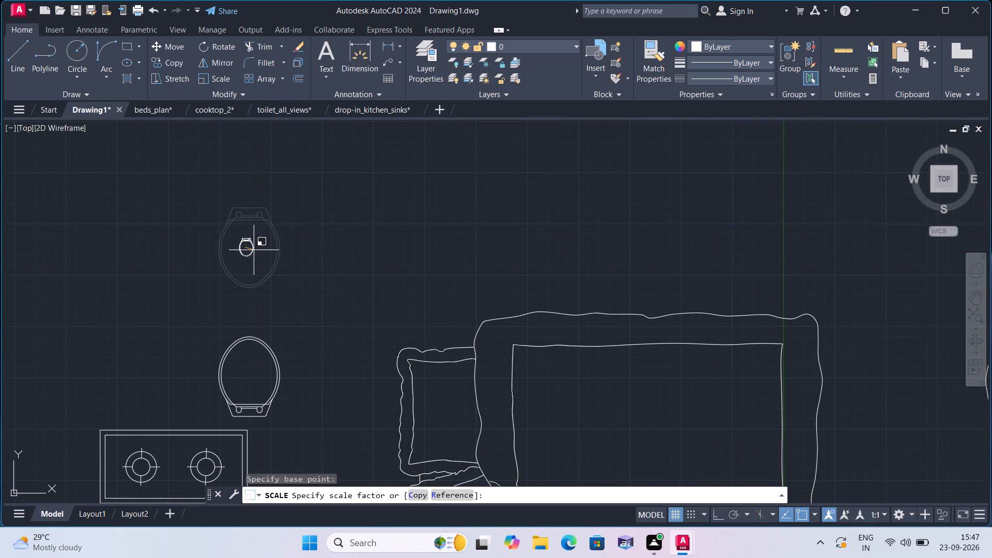
left_click(254, 250)
Move the scaled-down top-tank toilet from its tank edge to the empty area right of the floor plan's top-right room.
left_click(276, 270)
left_click(205, 214)
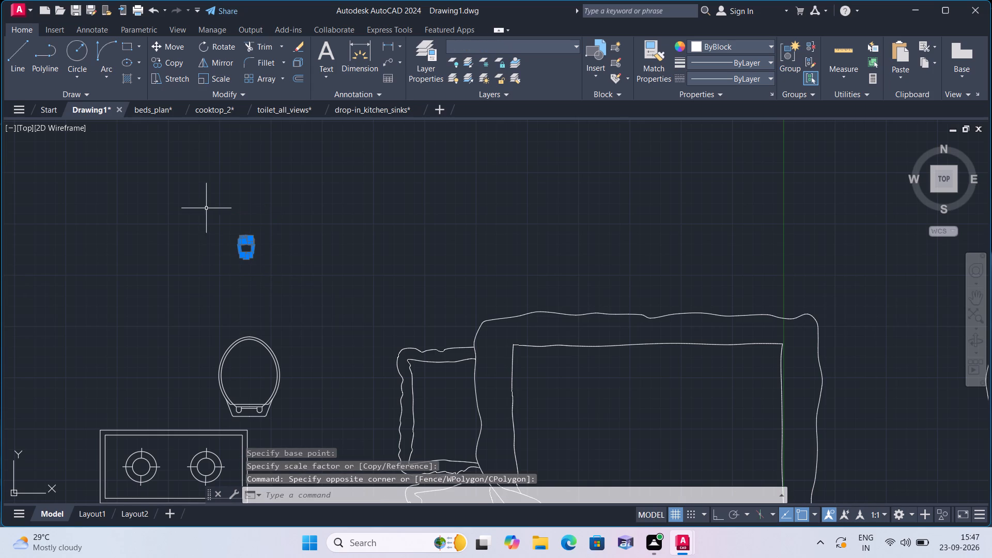
left_click(175, 45)
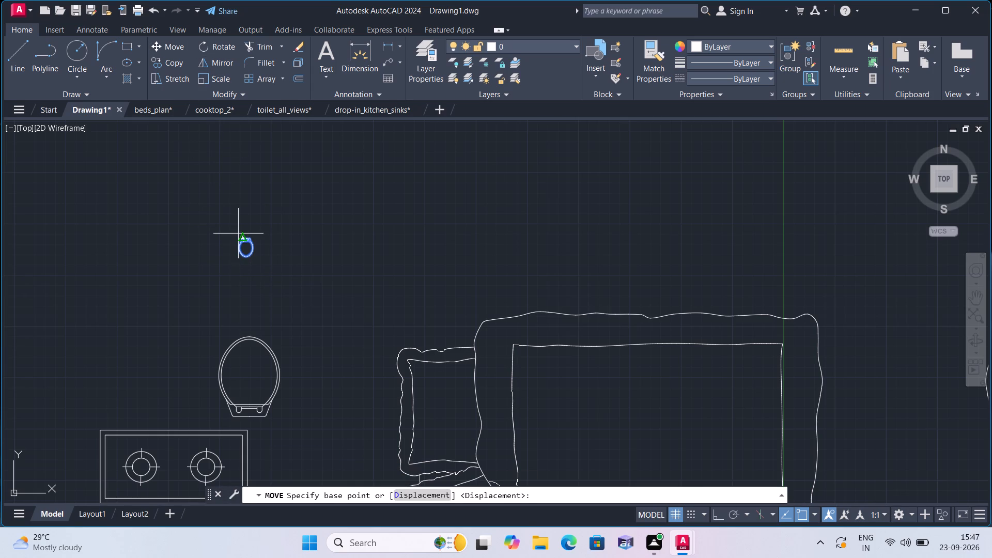
left_click(245, 236)
scroll(395, 343, "down", 3)
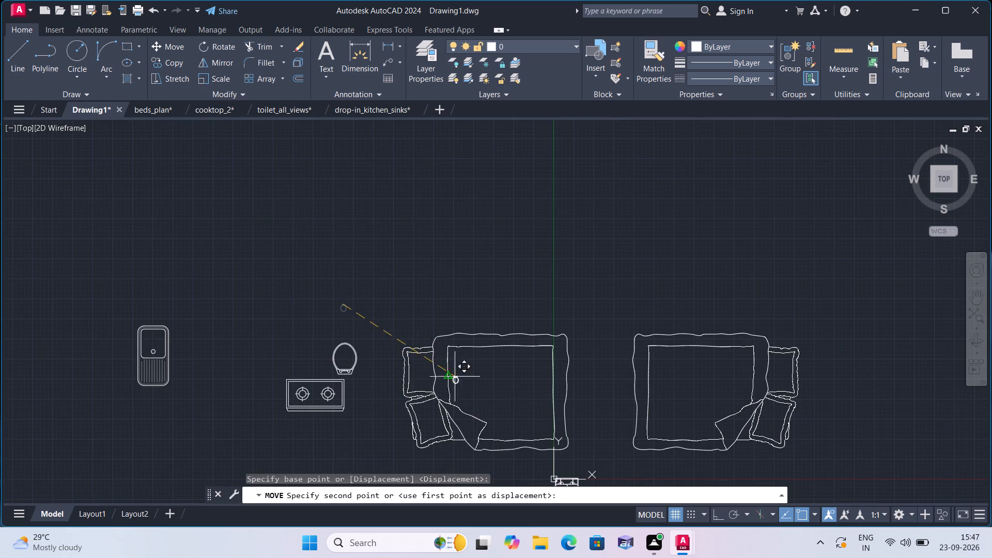
middle_click_drag(508, 402, 378, 295)
scroll(484, 382, "down", 1)
scroll(436, 365, "up", 5)
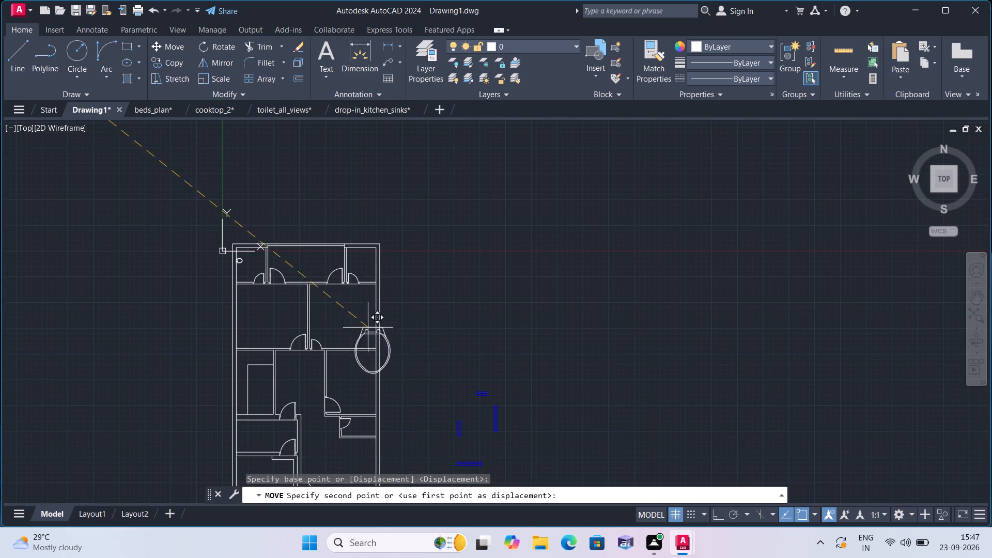
scroll(366, 266, "up", 1)
left_click(486, 239)
Scale the moved top-tank toilet down again freehand from a base point inside its bowl to suit the small top-right room.
left_click(584, 349)
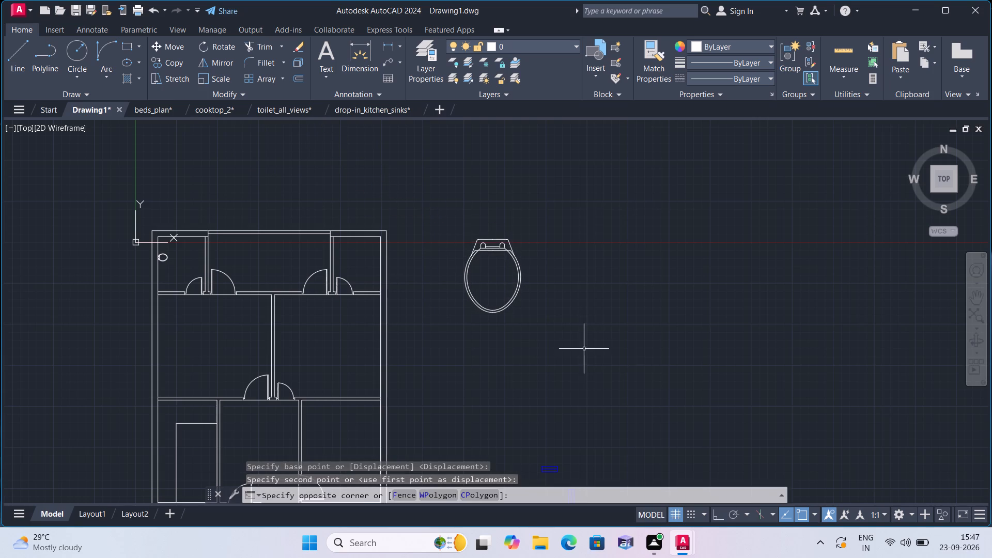
left_click(438, 205)
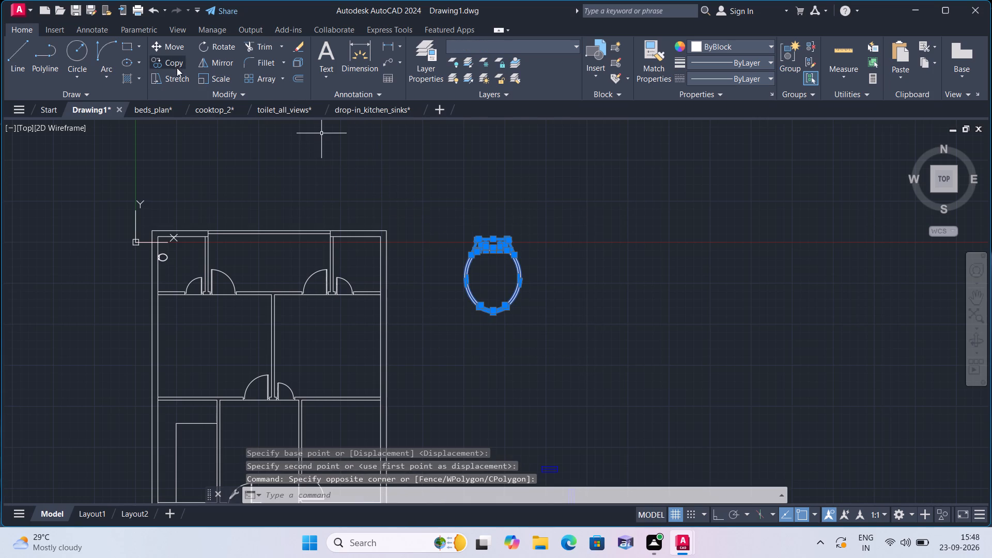
left_click(223, 73)
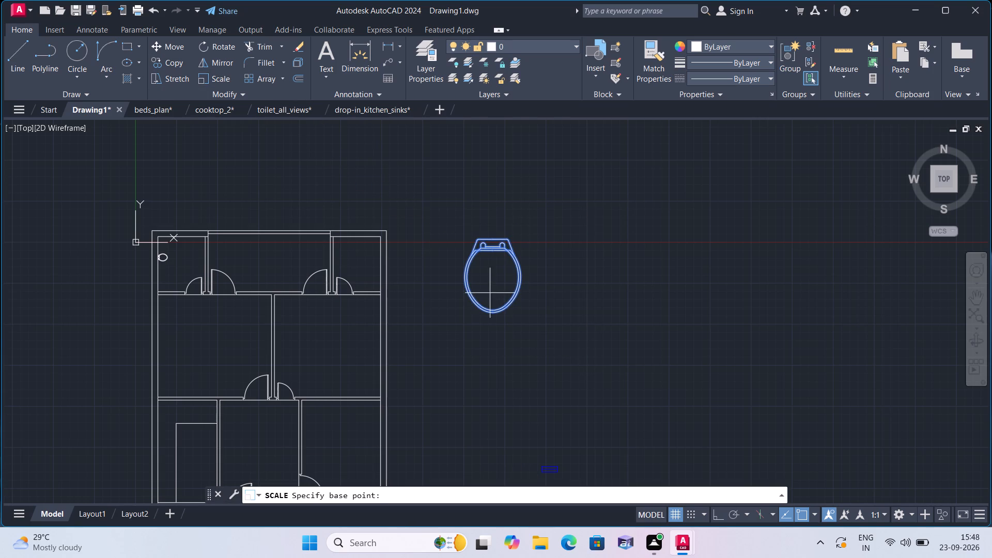
left_click(495, 282)
left_click(503, 290)
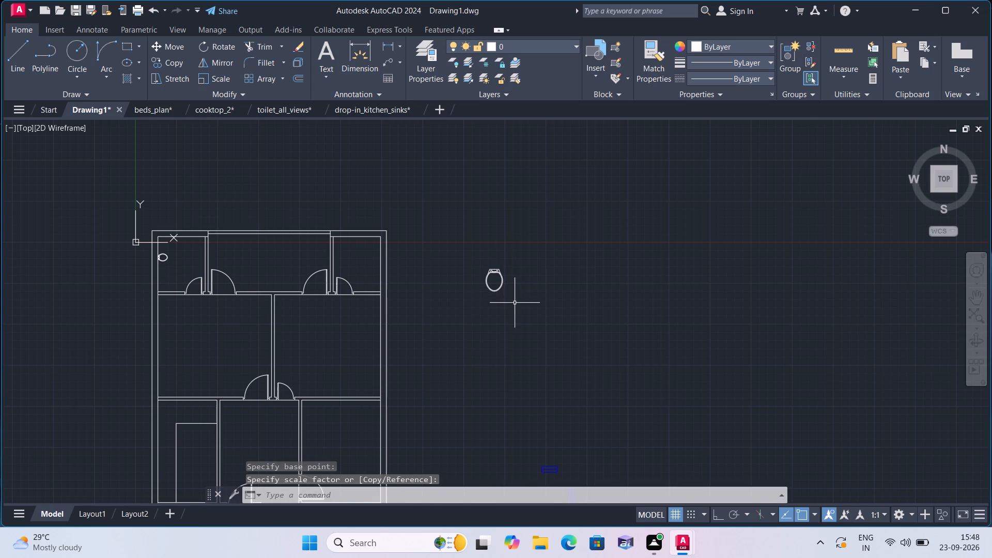
Move the small top-tank toilet from its tank edge onto the inner face of the top-right room's upper wall.
left_click(508, 298)
left_click(468, 251)
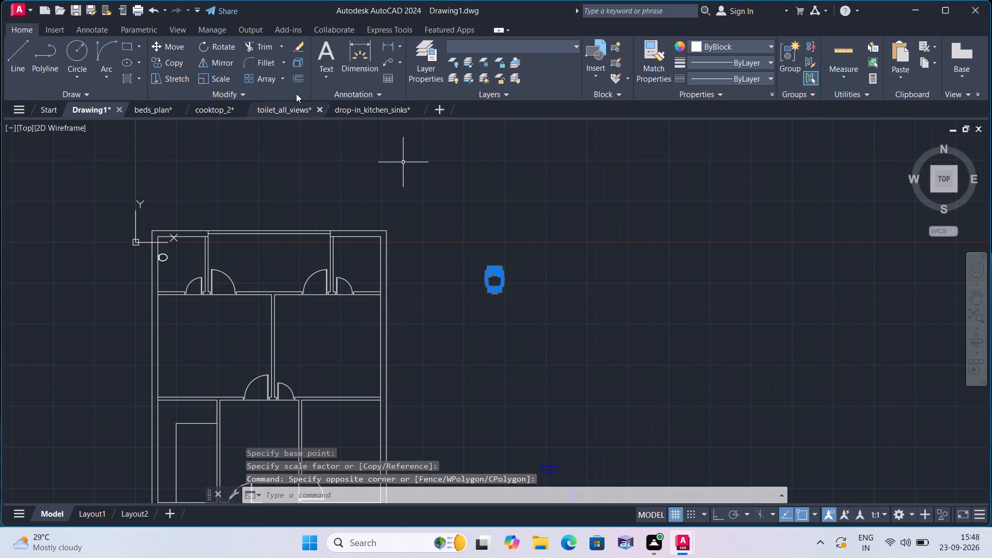
left_click(175, 44)
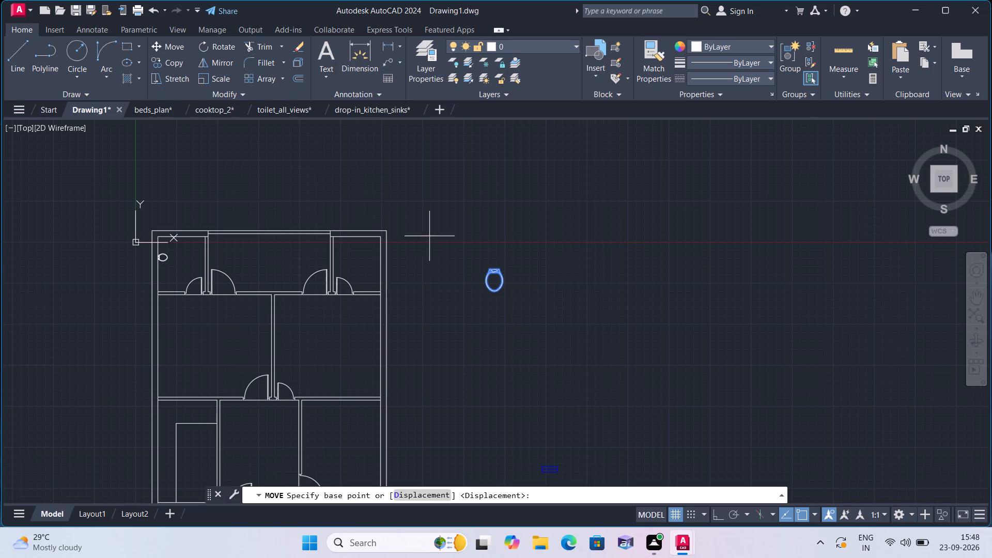
scroll(461, 271, "up", 1)
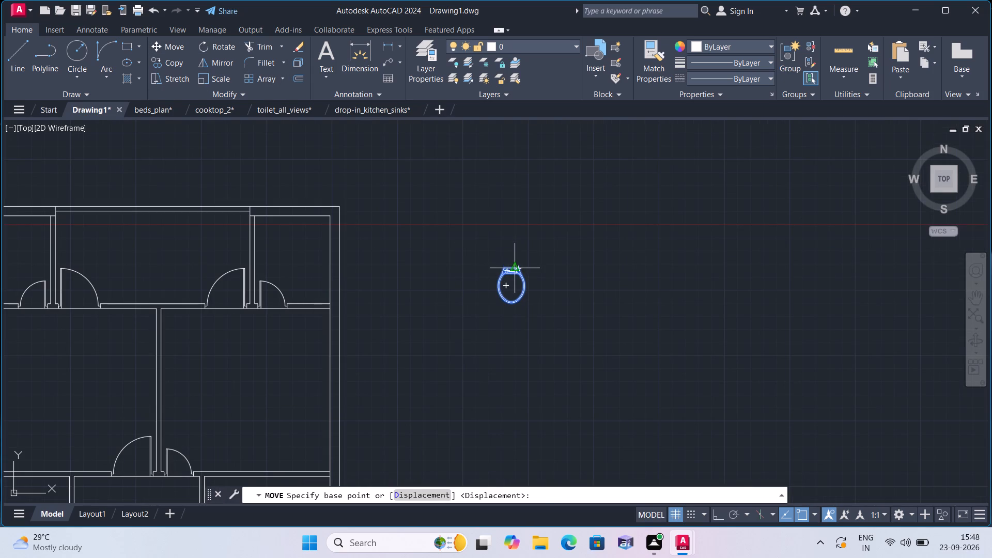
left_click(514, 263)
scroll(293, 205, "up", 2)
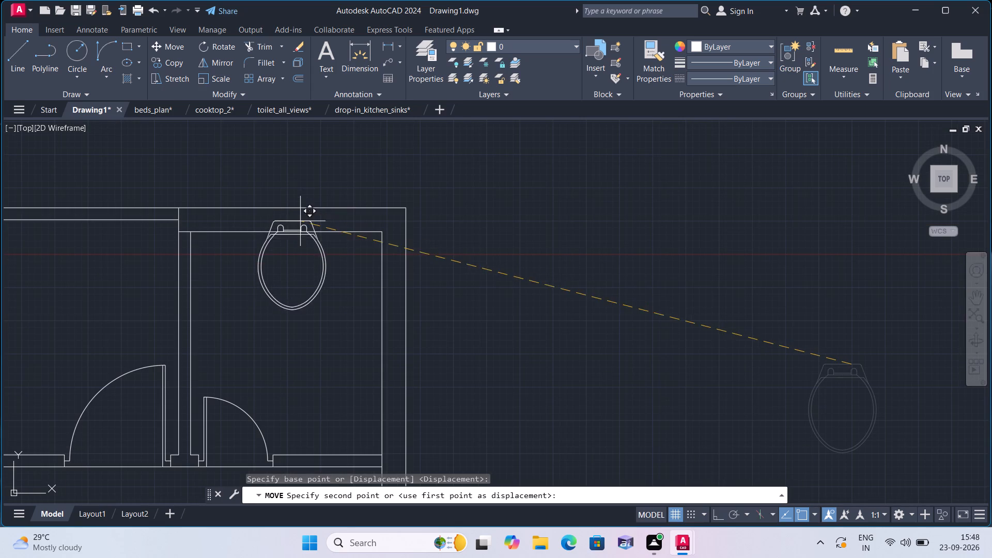
left_click(312, 233)
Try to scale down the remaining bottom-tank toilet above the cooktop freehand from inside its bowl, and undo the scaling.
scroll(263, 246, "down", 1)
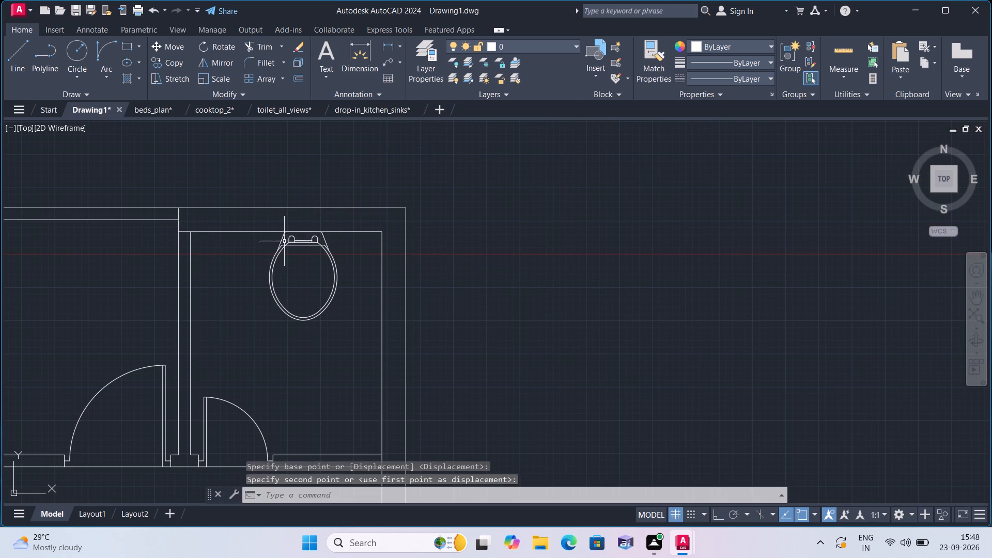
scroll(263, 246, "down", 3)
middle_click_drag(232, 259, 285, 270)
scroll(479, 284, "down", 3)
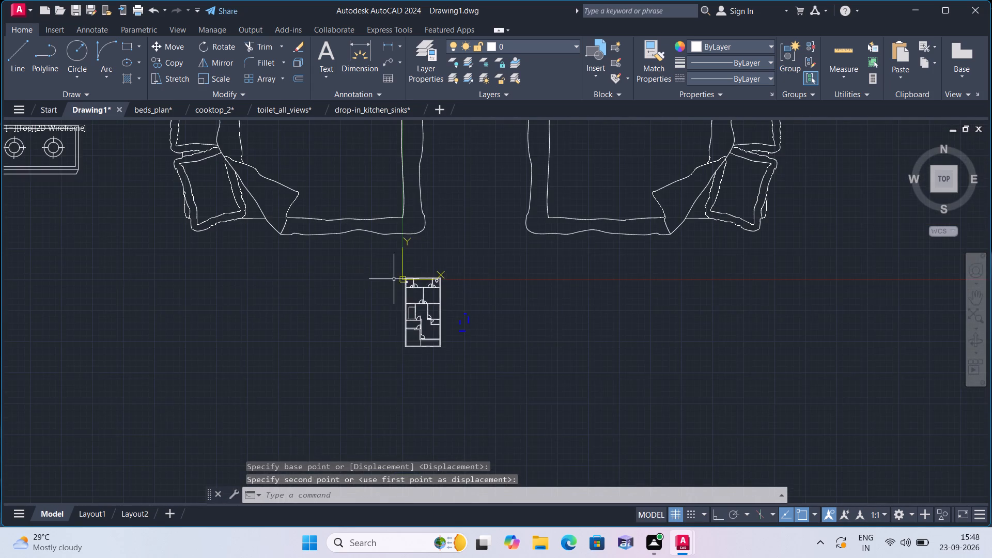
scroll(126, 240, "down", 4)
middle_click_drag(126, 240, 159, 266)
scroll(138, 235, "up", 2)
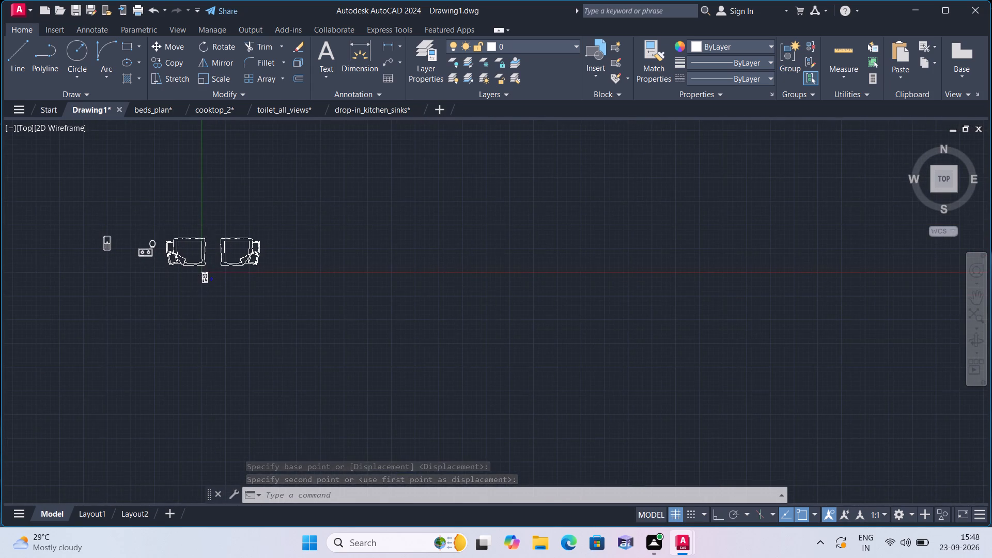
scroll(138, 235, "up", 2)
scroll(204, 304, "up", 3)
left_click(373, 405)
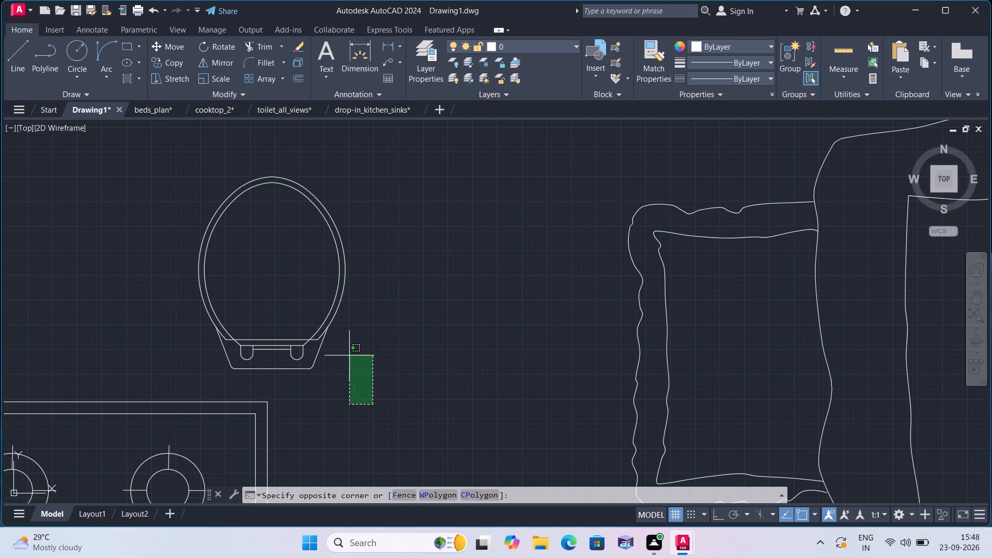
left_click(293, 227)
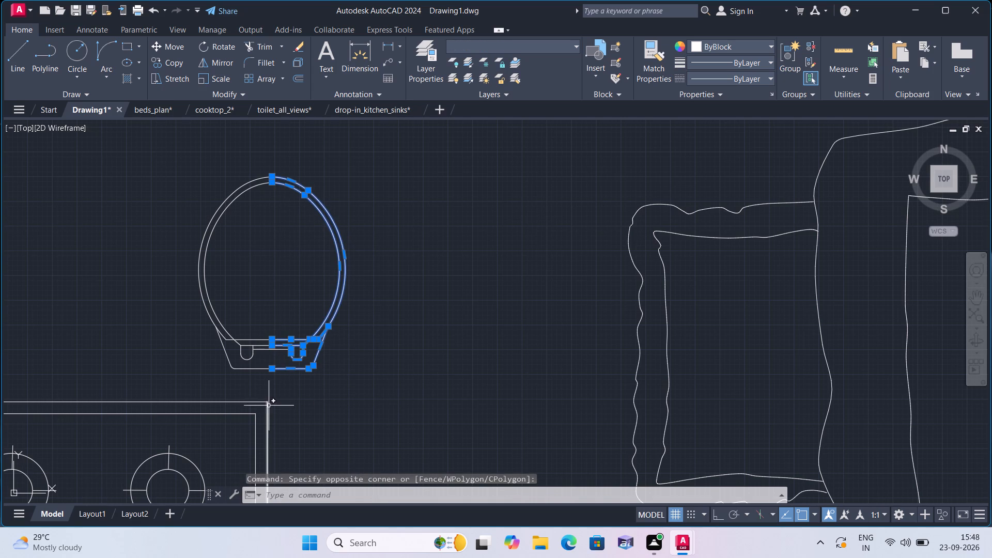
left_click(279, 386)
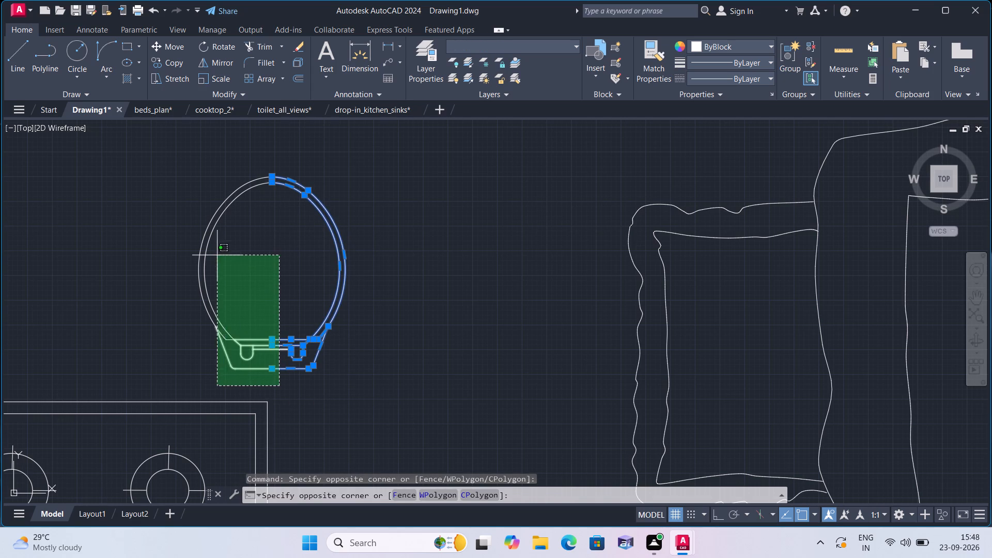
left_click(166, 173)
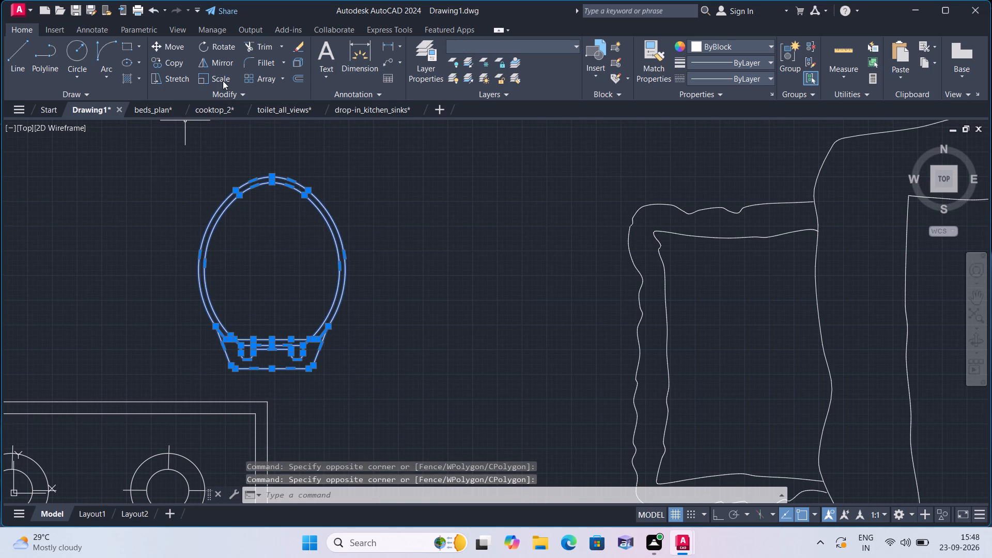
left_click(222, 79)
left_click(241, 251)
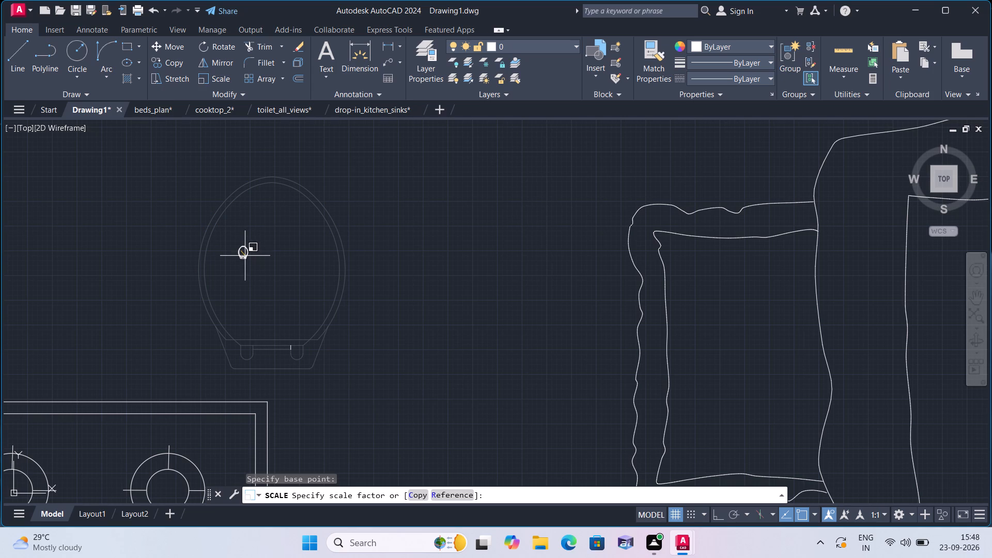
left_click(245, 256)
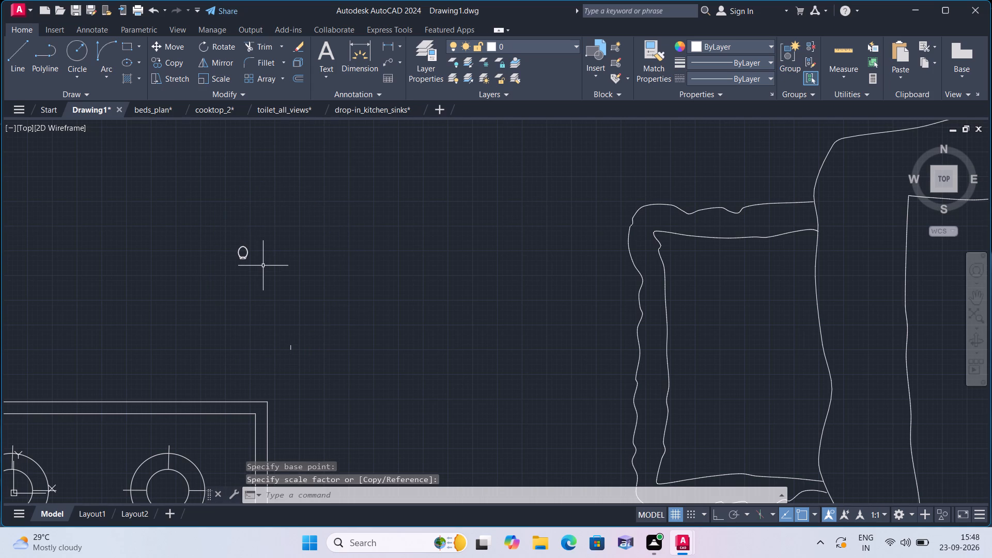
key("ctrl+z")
Scale the bottom-tank toilet above the cooktop down freehand from a base point inside its bowl.
left_click(361, 381)
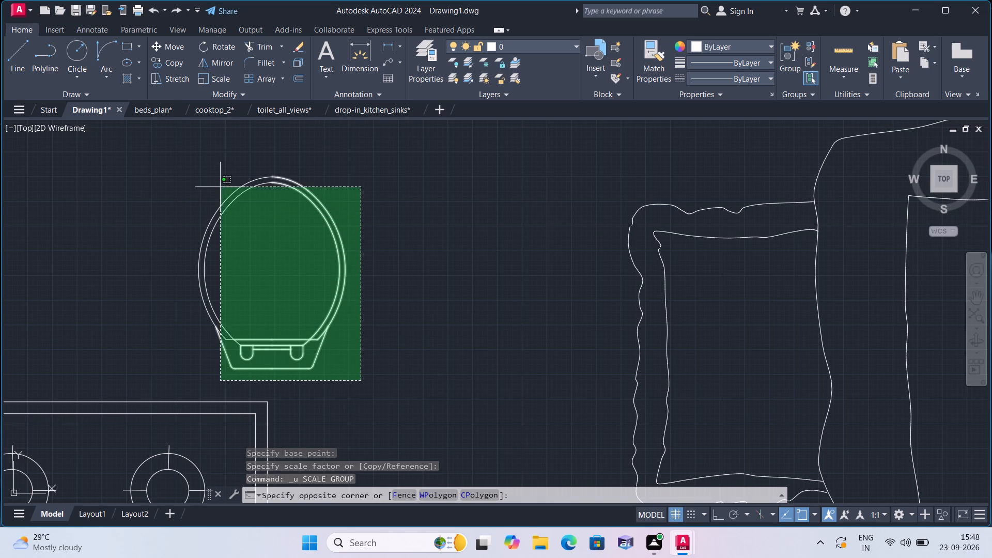
left_click(158, 149)
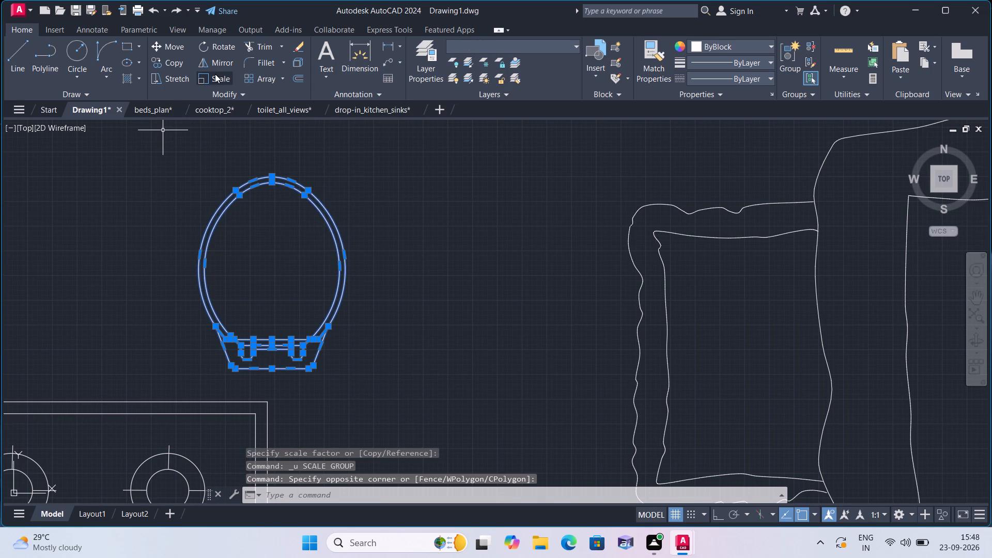
left_click(215, 74)
left_click(268, 228)
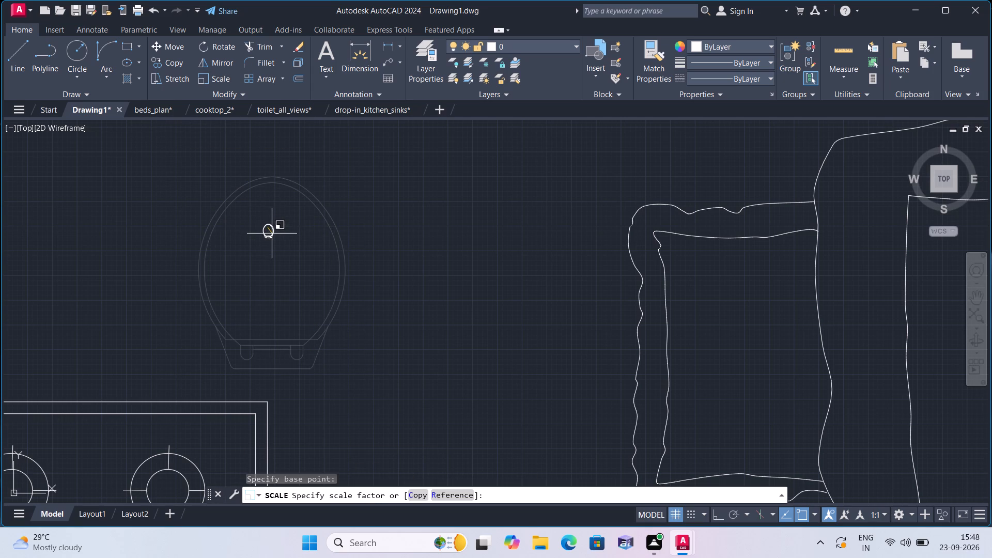
left_click(272, 234)
Move the scaled-down toilet from its tank edge onto the inner face of the lower wall in the small room on the floor plan's right side.
left_click(310, 247)
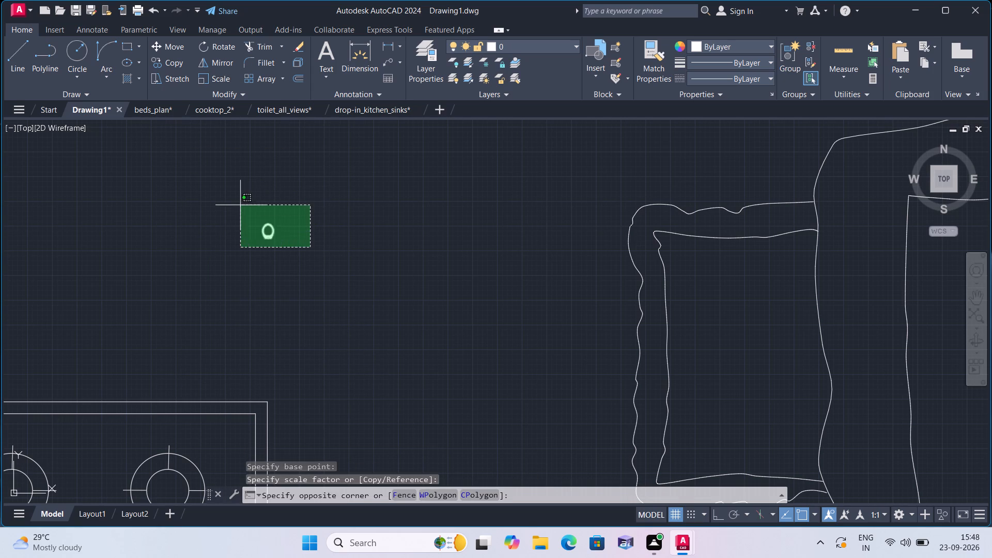
left_click(214, 189)
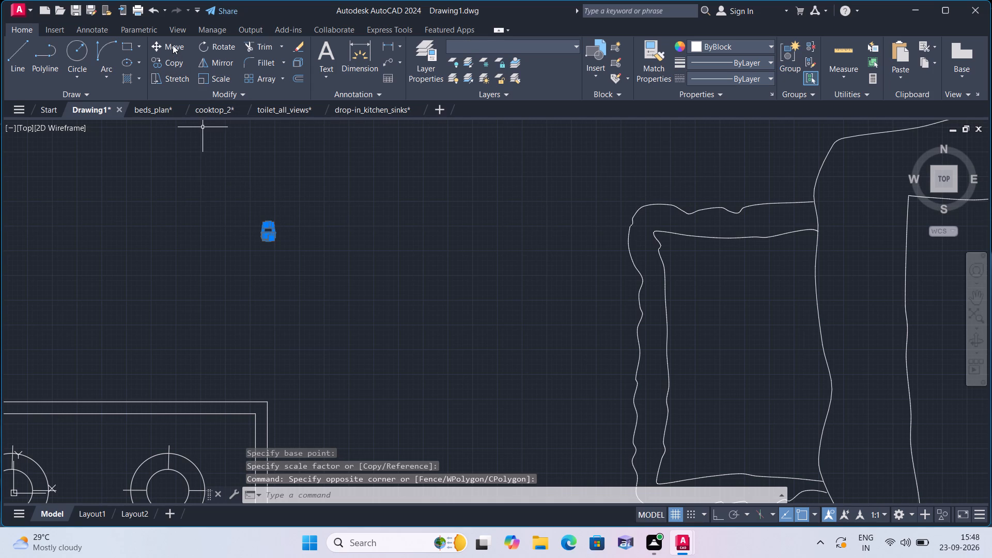
left_click(173, 45)
scroll(238, 198, "up", 4)
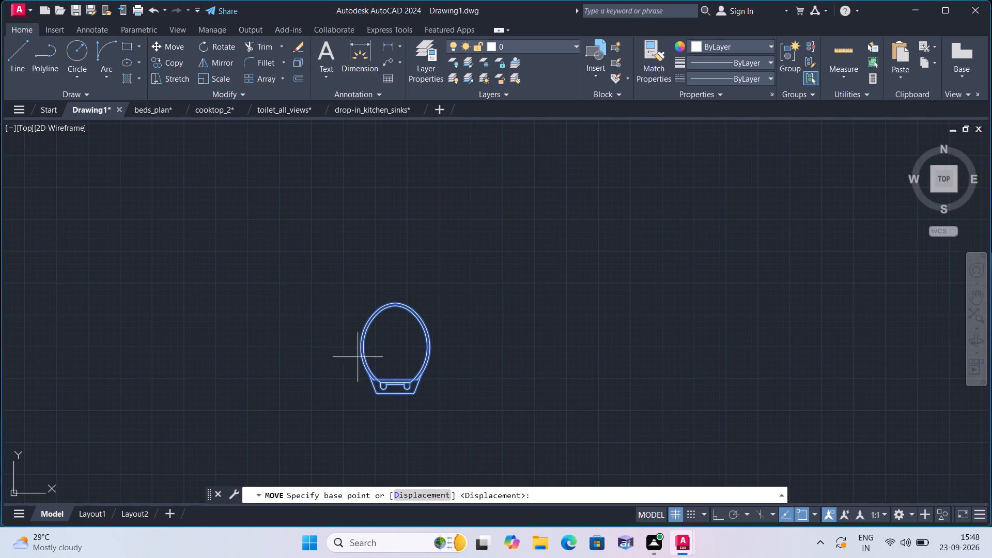
left_click(394, 394)
scroll(386, 436, "down", 2)
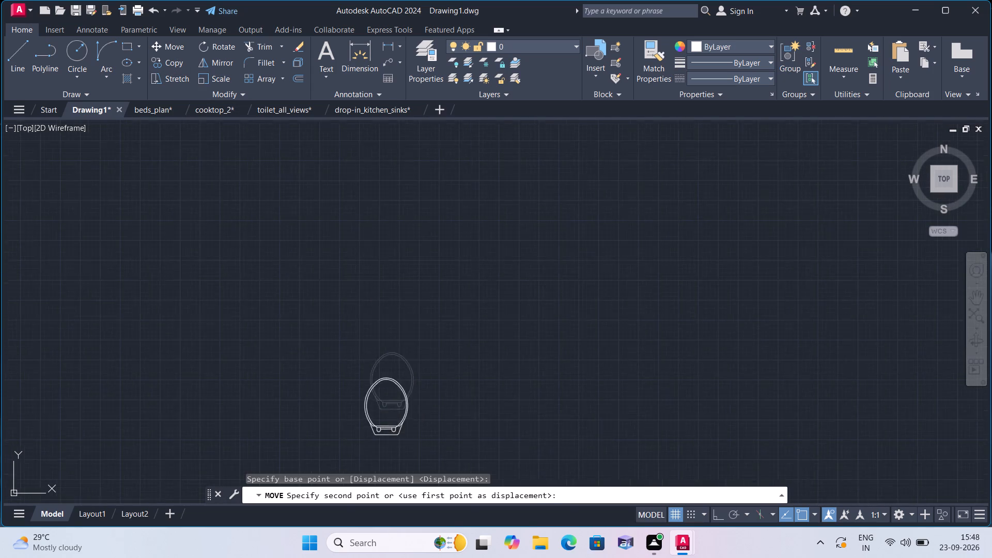
scroll(394, 442, "down", 1)
middle_click_drag(499, 453, 379, 298)
scroll(423, 359, "down", 3)
scroll(519, 416, "down", 1)
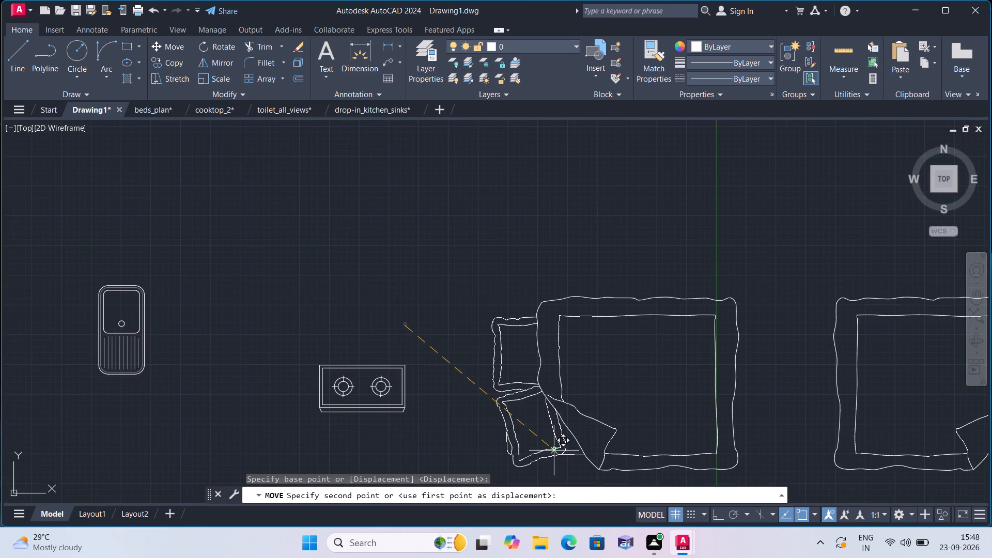
middle_click_drag(547, 444, 439, 309)
scroll(544, 427, "up", 4)
middle_click_drag(527, 416, 333, 354)
scroll(382, 373, "down", 1)
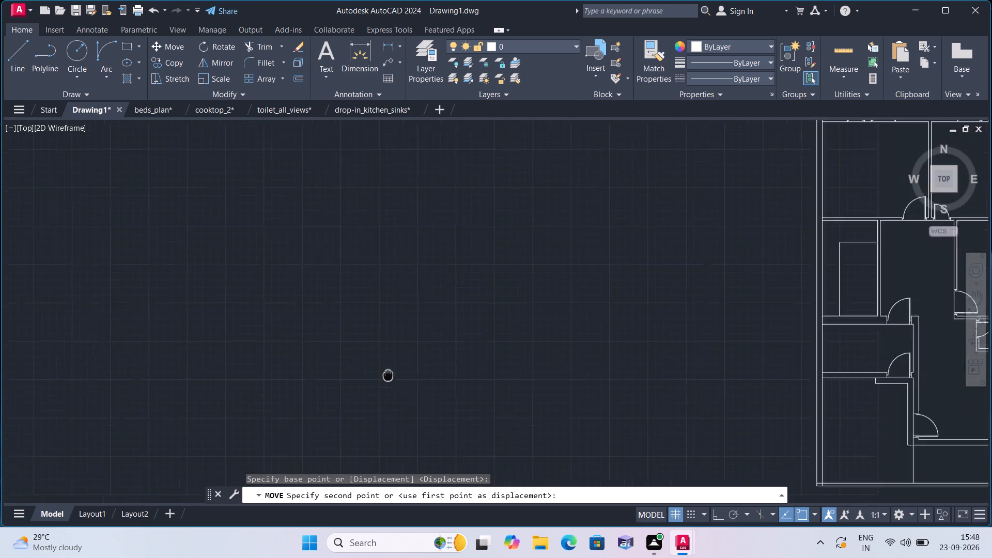
middle_click_drag(333, 354, 175, 292)
scroll(174, 292, "down", 2)
scroll(309, 301, "up", 3)
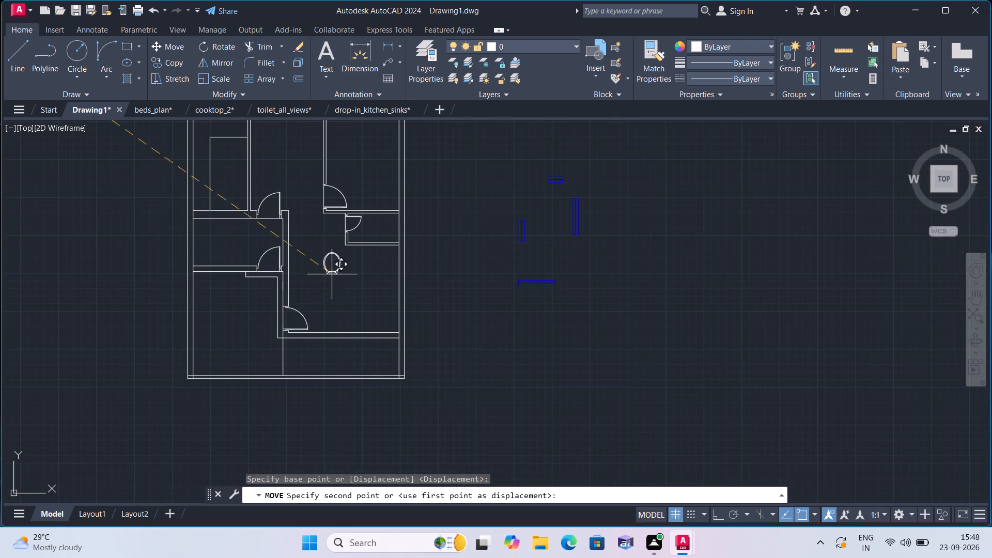
scroll(345, 257, "up", 2)
scroll(441, 208, "up", 2)
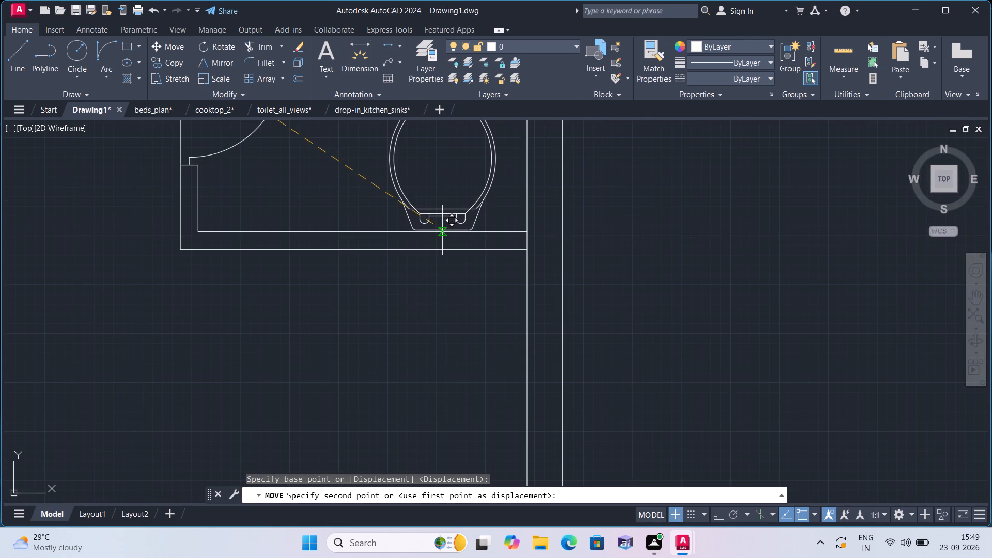
left_click(442, 231)
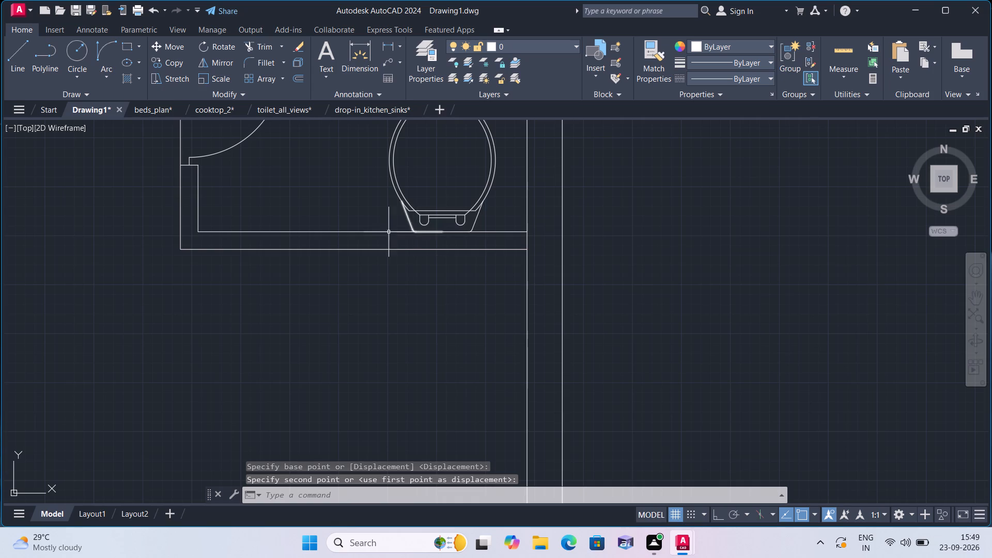
Scale the two-burner cooktop beside the beds down freehand from a base point at its left burner.
scroll(267, 244, "down", 2)
middle_click_drag(143, 258, 224, 307)
scroll(225, 307, "down", 2)
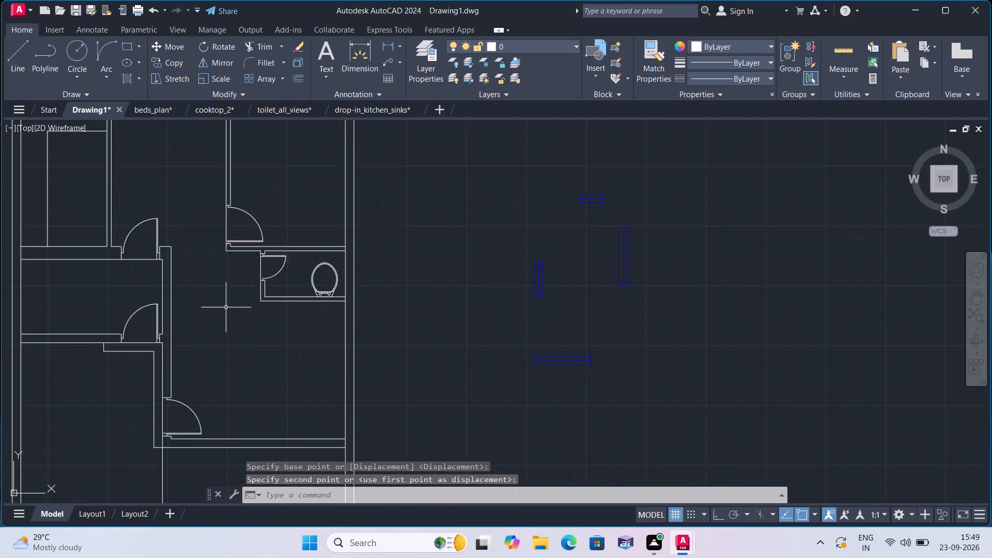
scroll(224, 299, "down", 1)
middle_click_drag(13, 264, 136, 329)
scroll(149, 334, "down", 1)
scroll(224, 347, "down", 3)
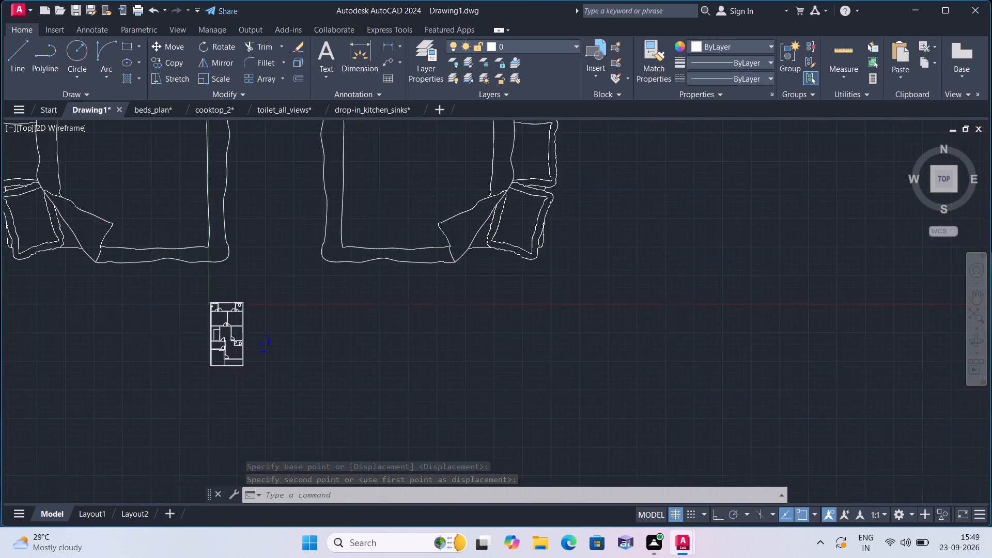
middle_click_drag(61, 301, 101, 338)
scroll(89, 329, "down", 1)
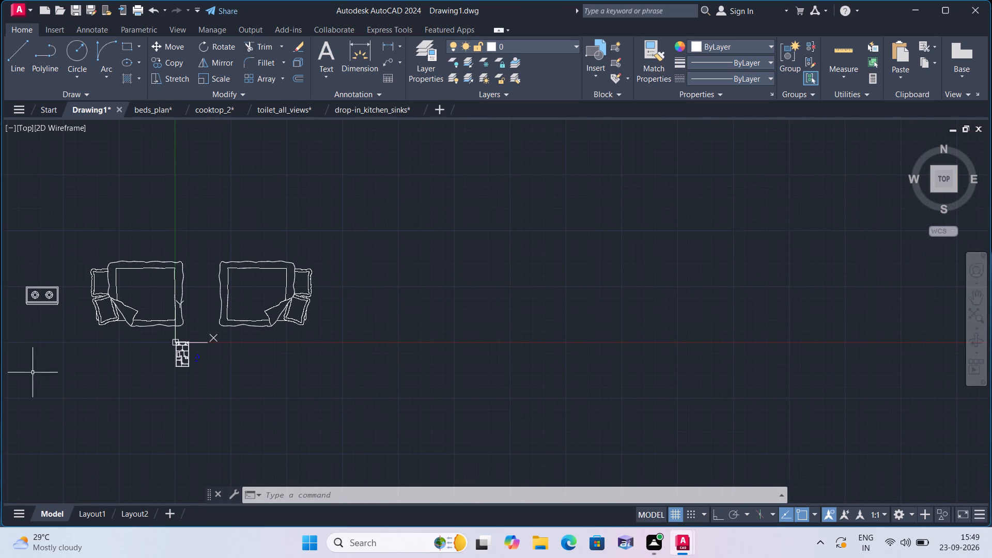
middle_click_drag(39, 376, 182, 432)
scroll(247, 449, "down", 1)
scroll(226, 405, "up", 4)
left_click(208, 380)
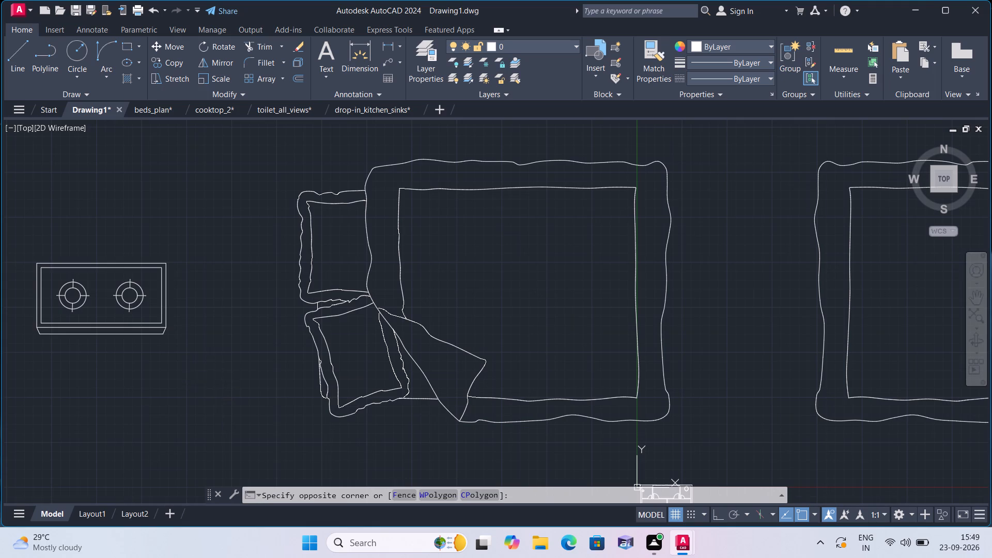
left_click(11, 235)
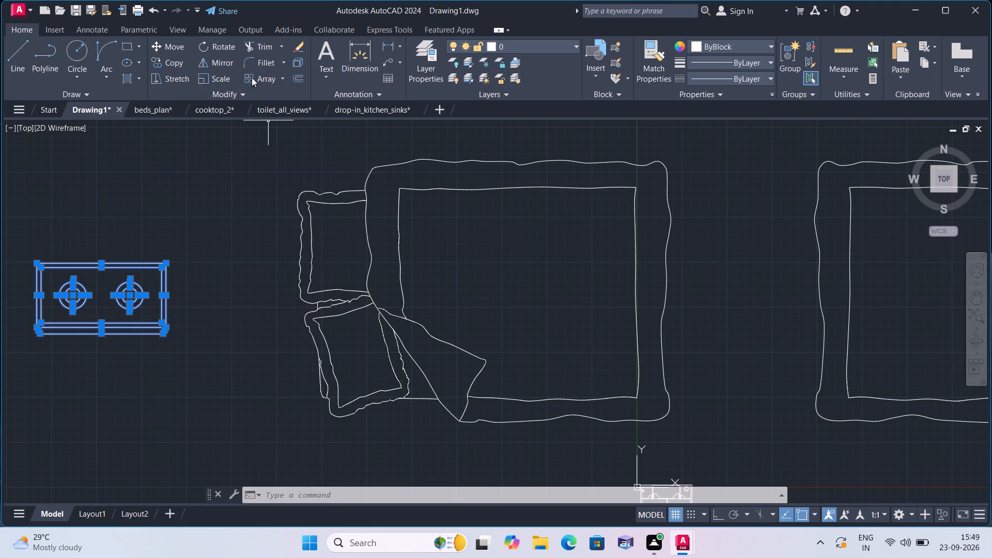
left_click(220, 75)
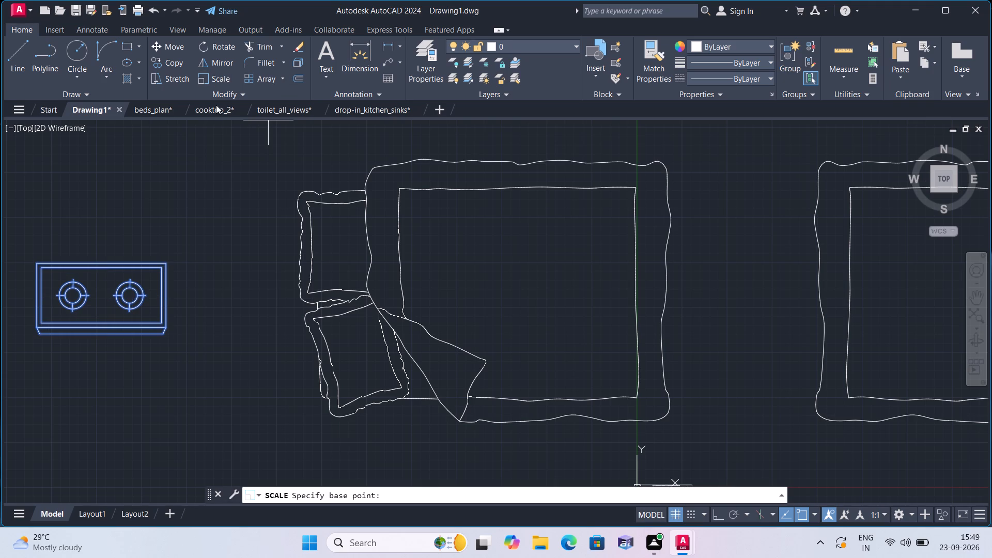
left_click(67, 288)
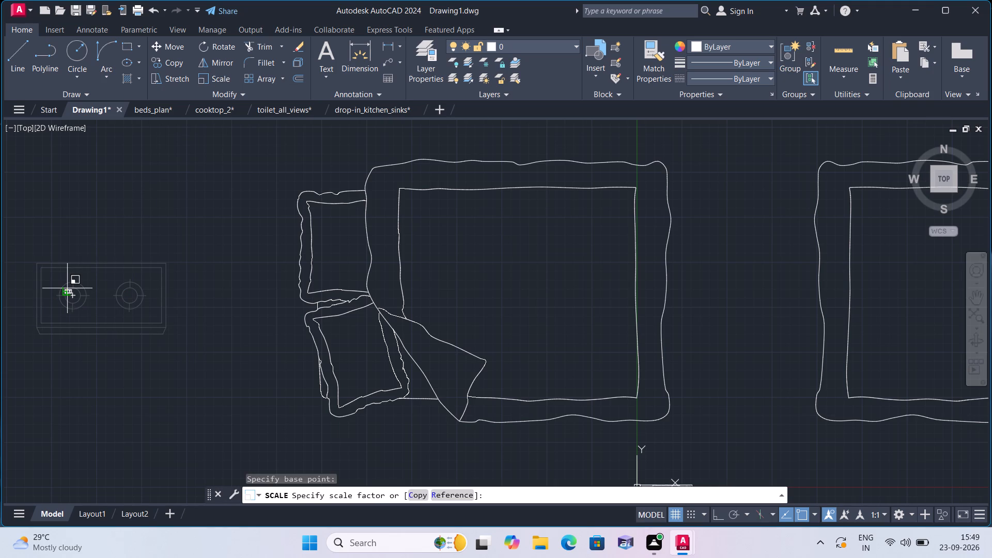
left_click(70, 293)
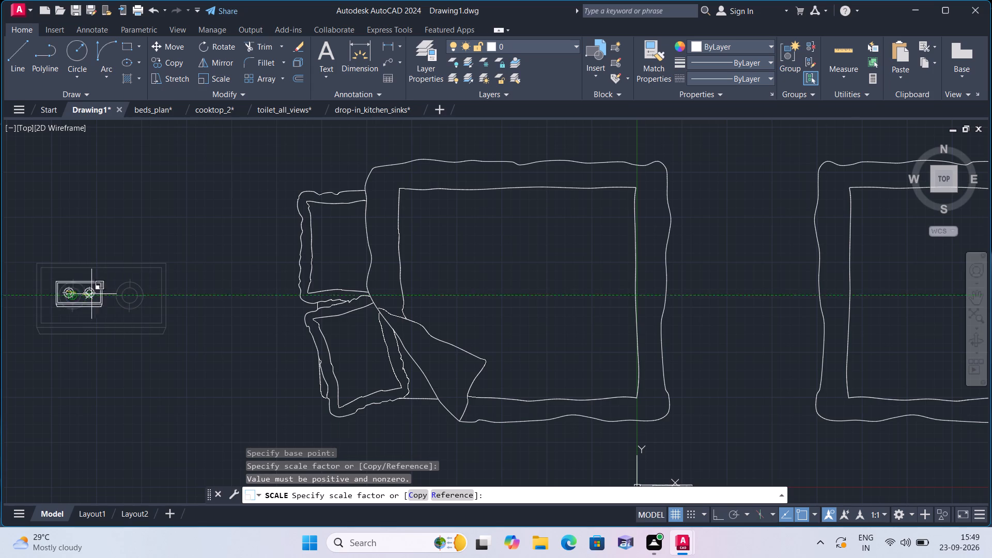
left_click(76, 287)
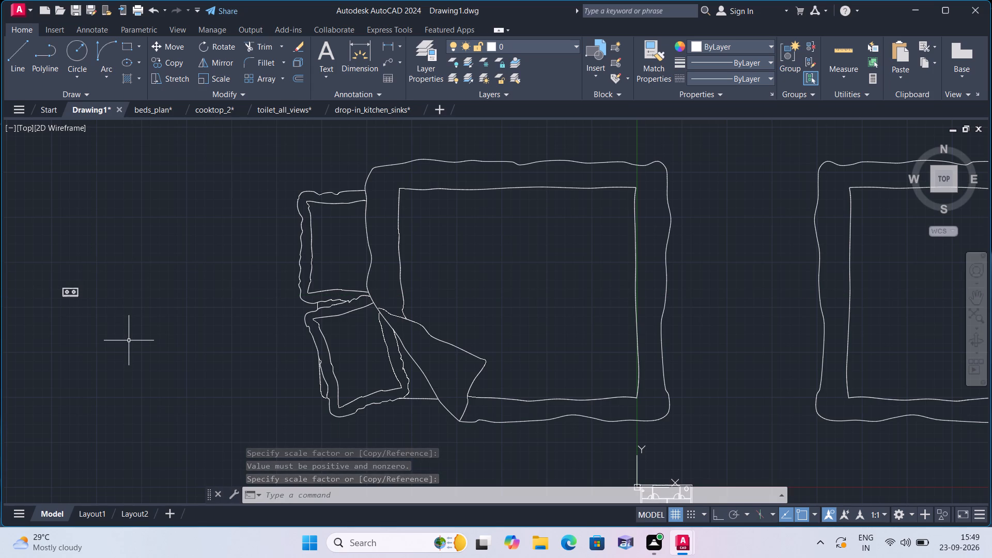
Move the scaled-down cooktop from its left edge to the empty area left of the floor plan.
left_click(118, 327)
left_click(29, 225)
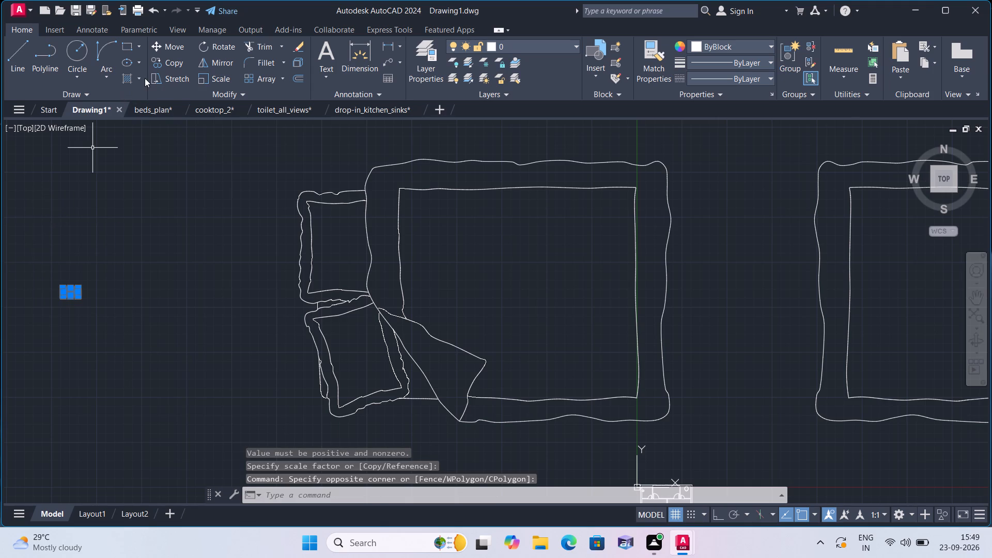
left_click(172, 42)
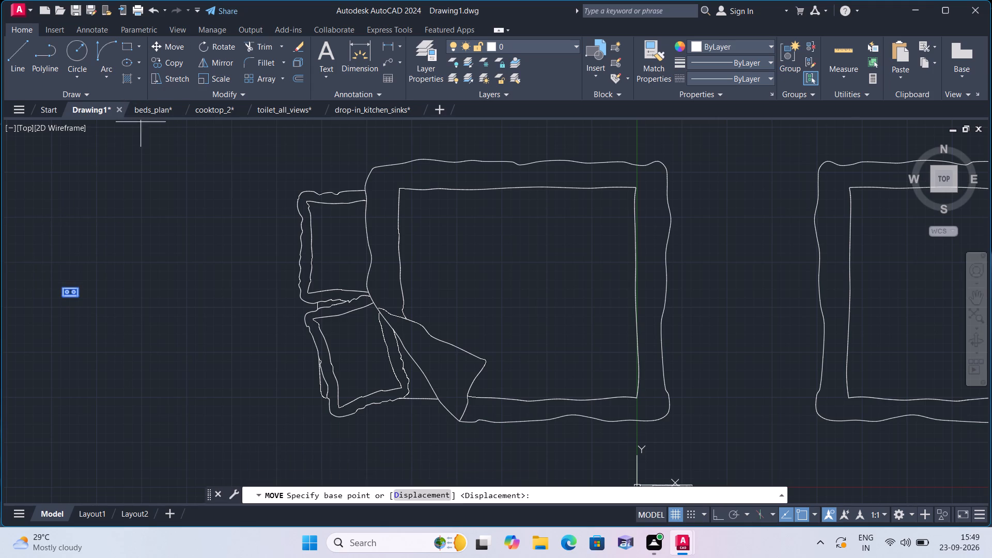
left_click(63, 293)
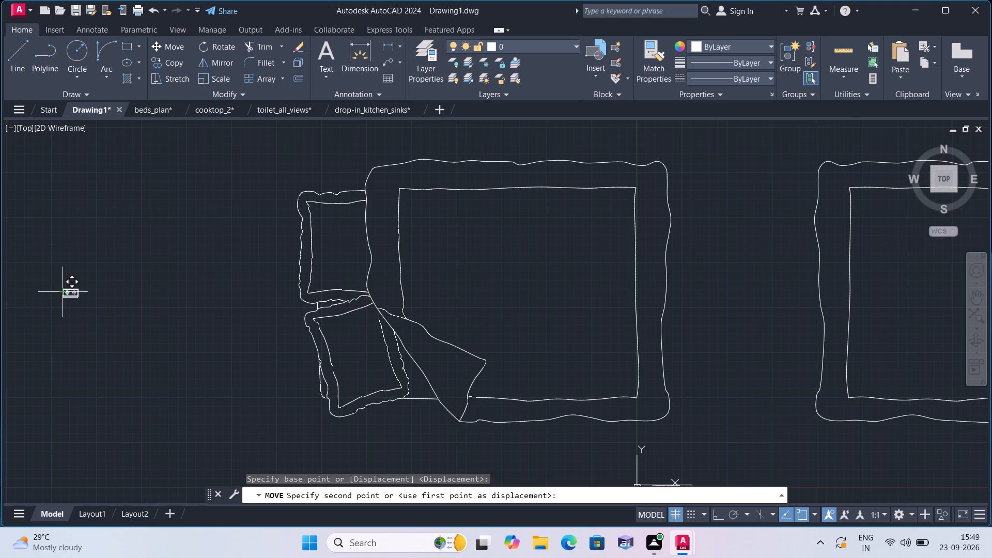
scroll(122, 354, "down", 2)
middle_click_drag(225, 394, 211, 354)
scroll(304, 399, "up", 4)
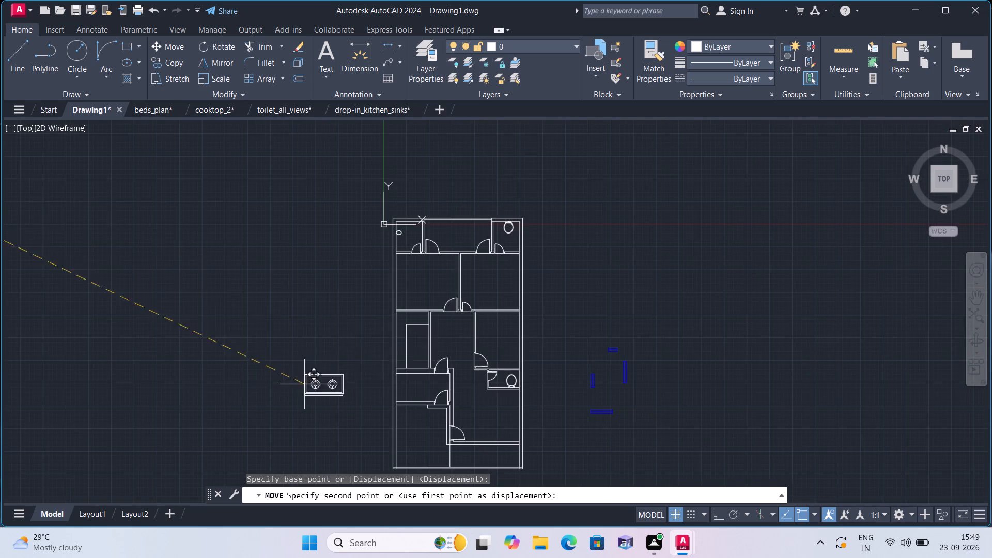
scroll(408, 331, "up", 3)
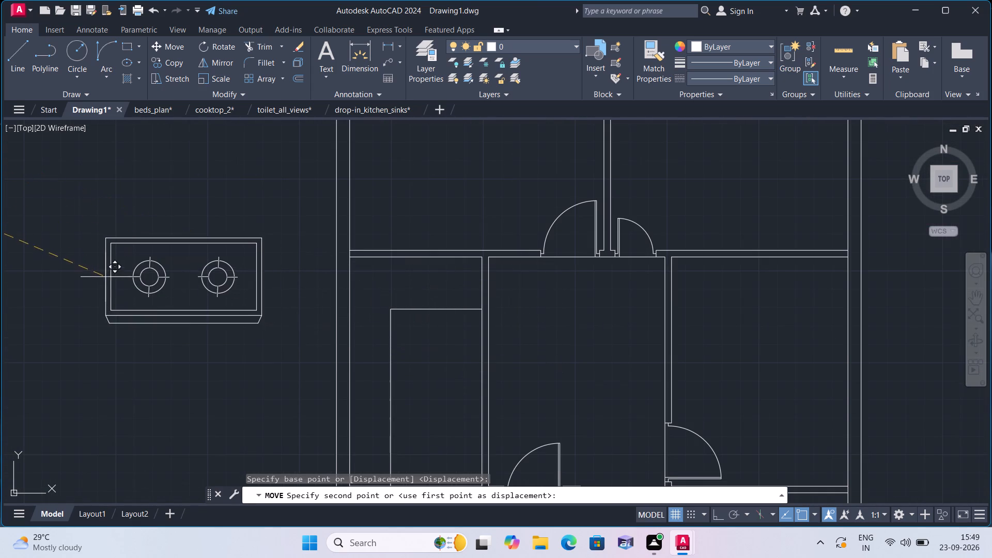
left_click(105, 275)
Scale the moved cooktop down again freehand from a base point between and just below its burners.
left_click(289, 346)
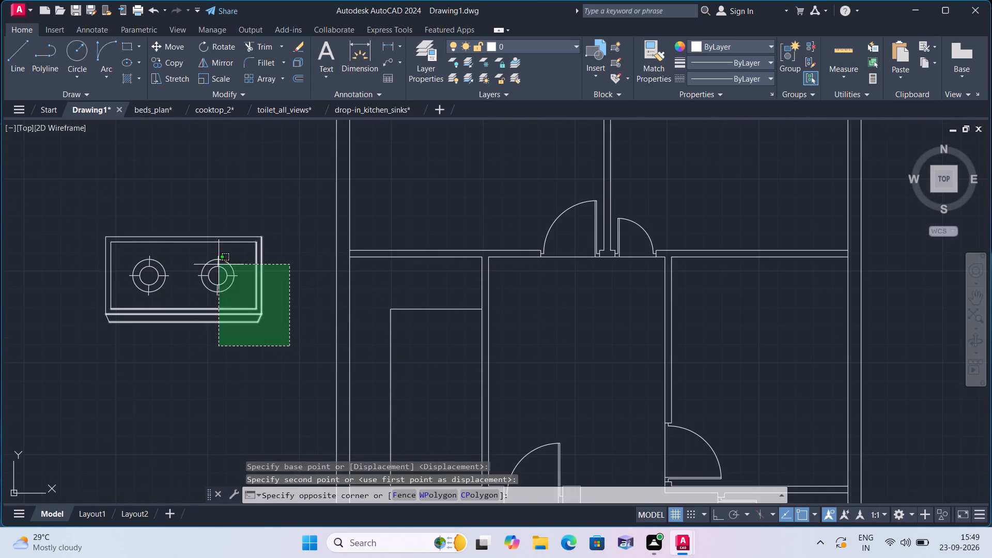
left_click(67, 202)
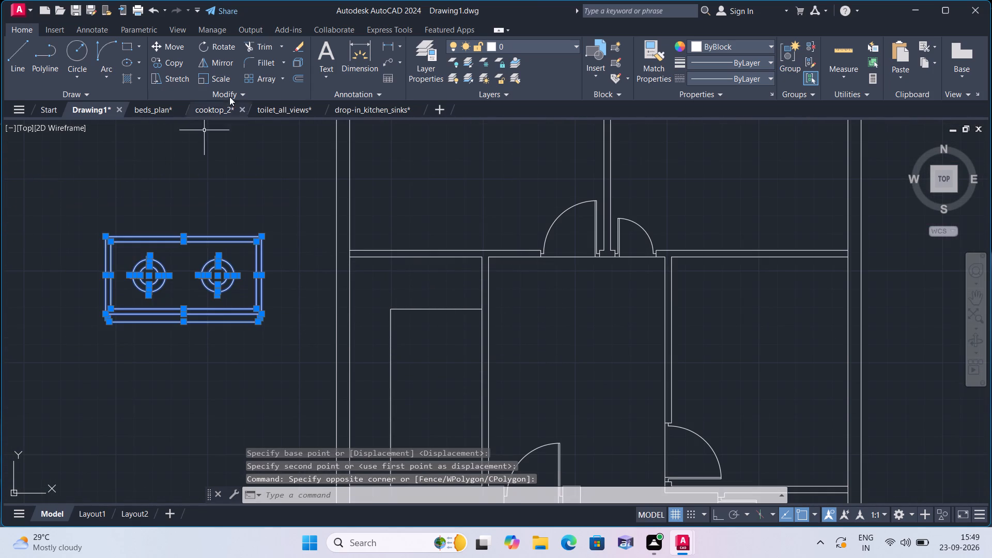
left_click(224, 75)
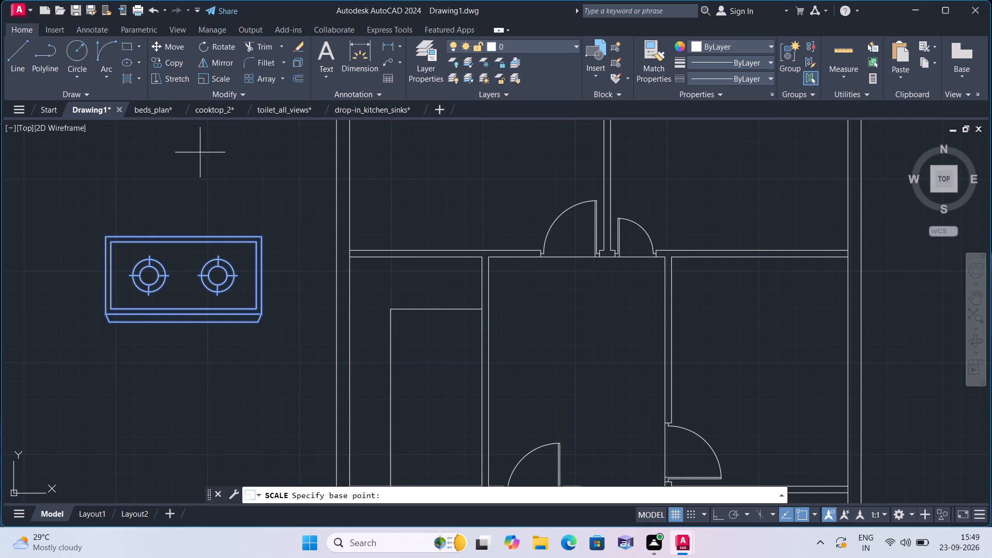
left_click(169, 299)
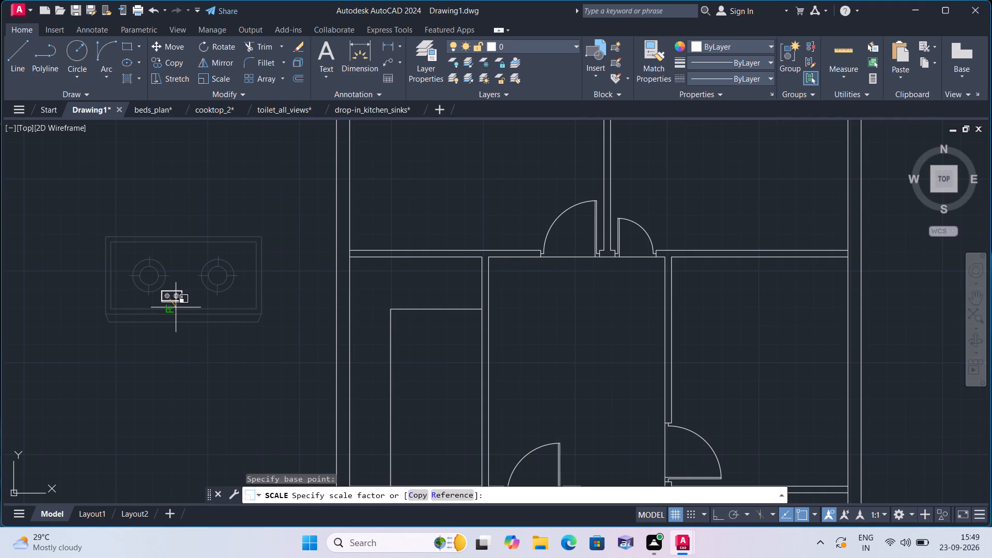
left_click(176, 306)
Move the scaled-down cooktop from its left burner into the kitchen on the floor plan's left side, just above the counter outline.
left_click(200, 312)
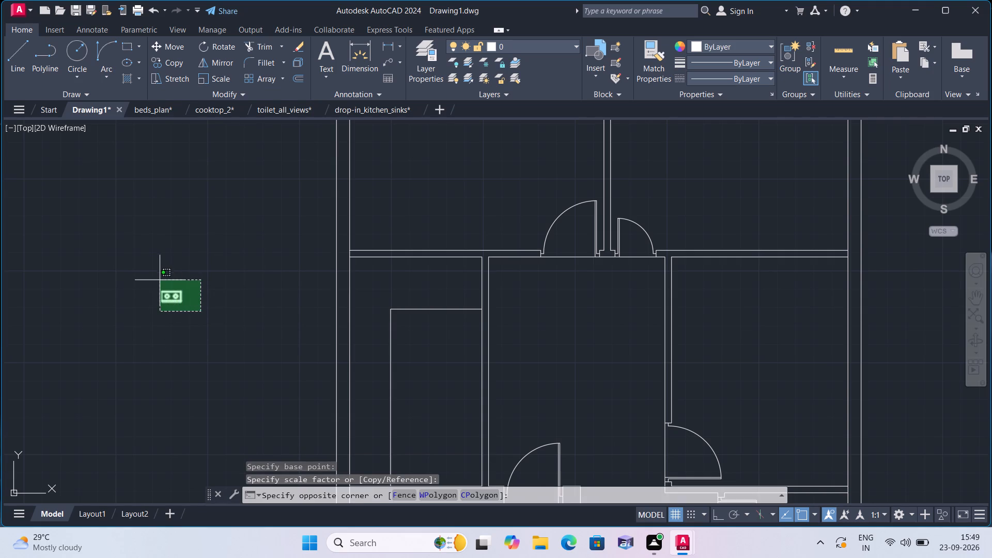
left_click(143, 269)
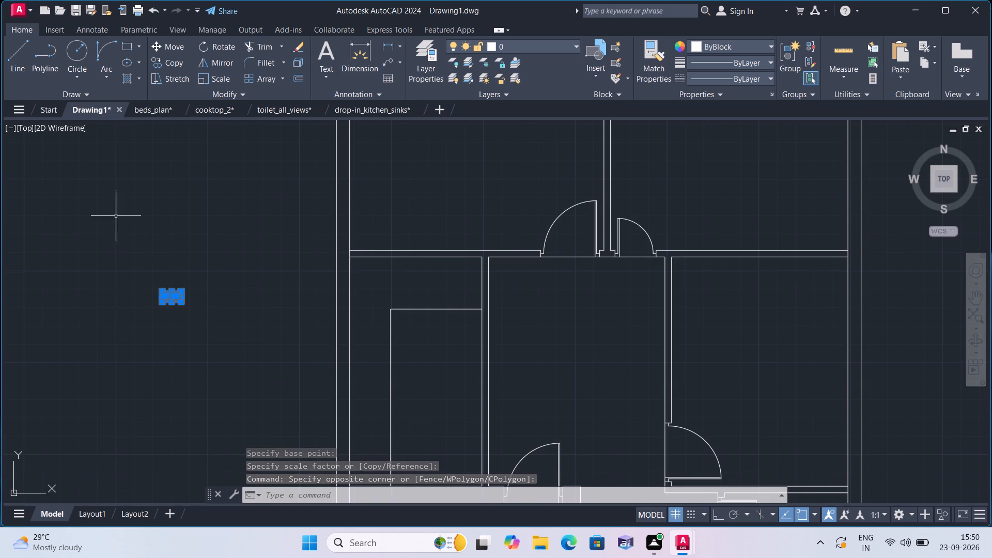
left_click(172, 48)
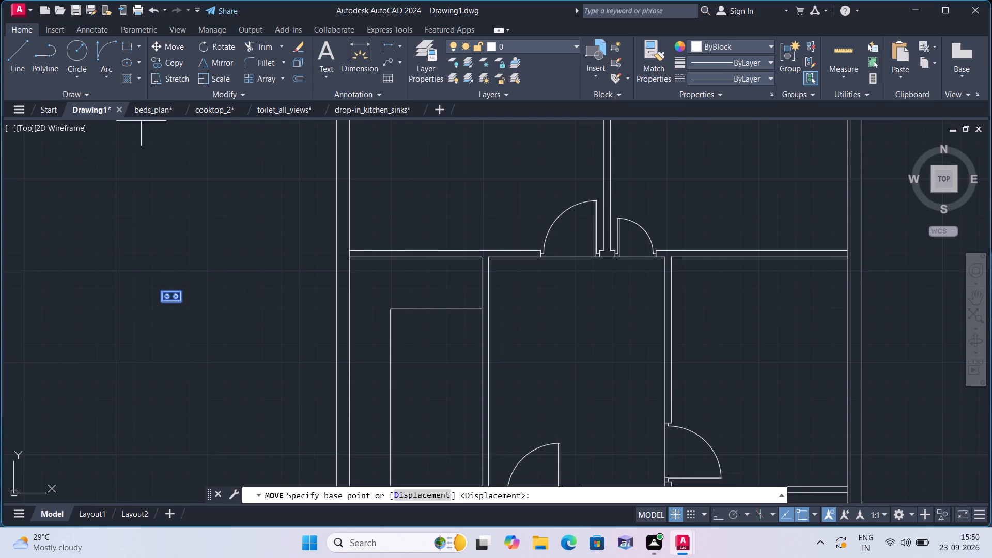
left_click(165, 295)
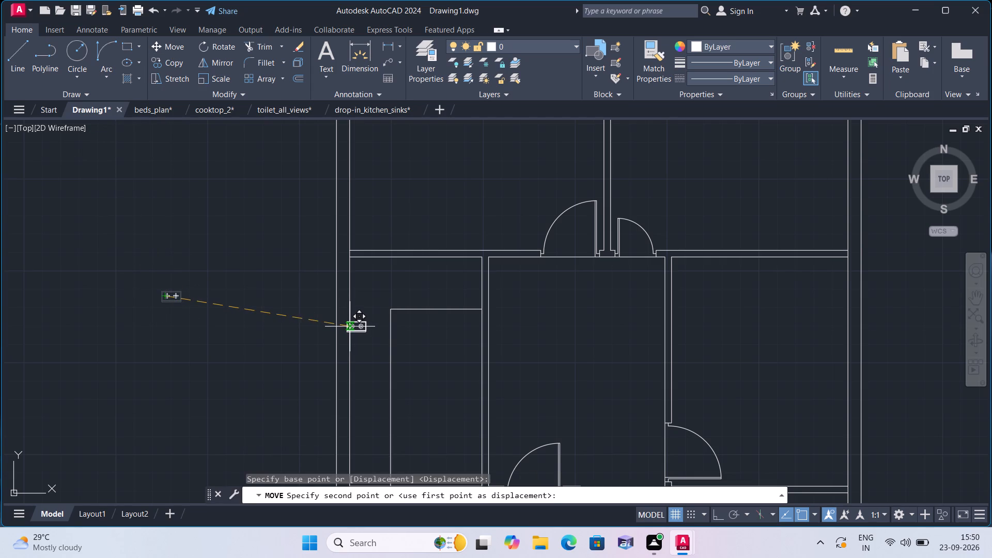
scroll(398, 300, "up", 2)
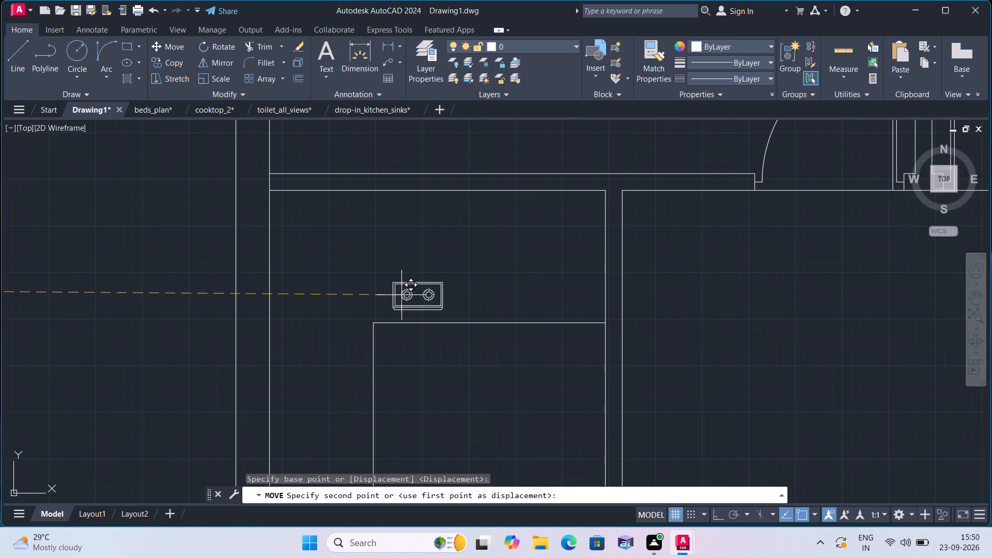
middle_click_drag(401, 293, 414, 345)
scroll(419, 352, "down", 1)
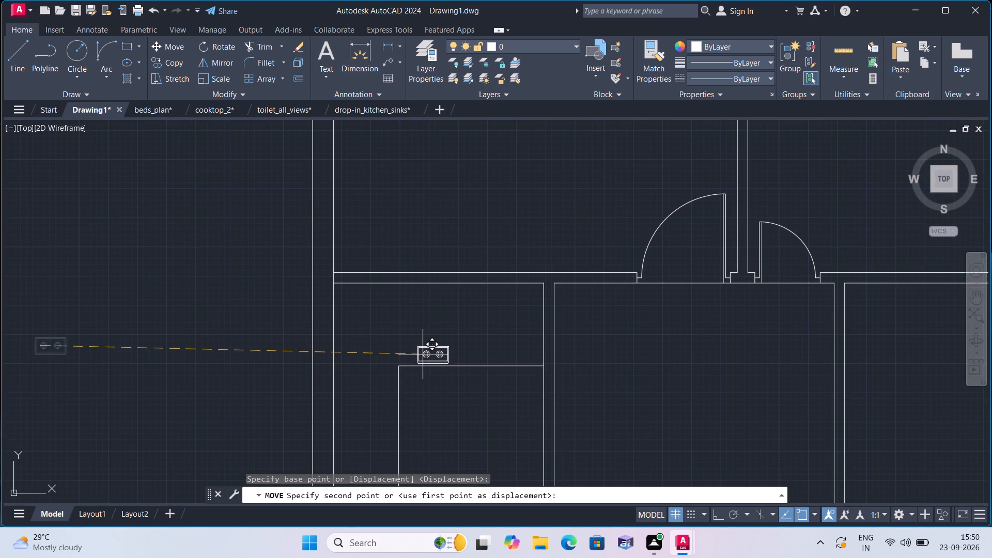
scroll(423, 354, "up", 1)
left_click(437, 329)
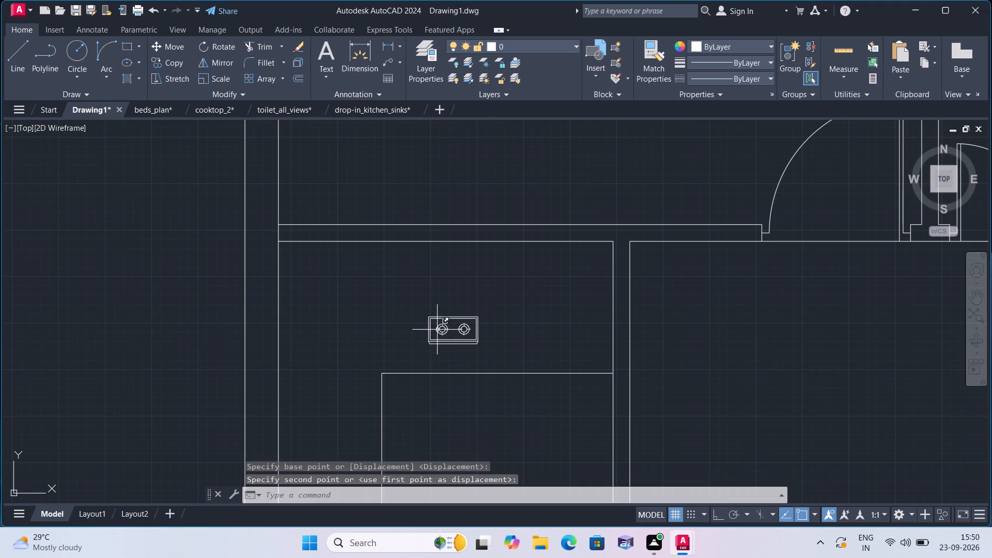
Move the cooktop from its left burner slightly up and to the right within the kitchen, between the counter outline and upper wall.
scroll(436, 361, "down", 4)
middle_click_drag(460, 417, 452, 547)
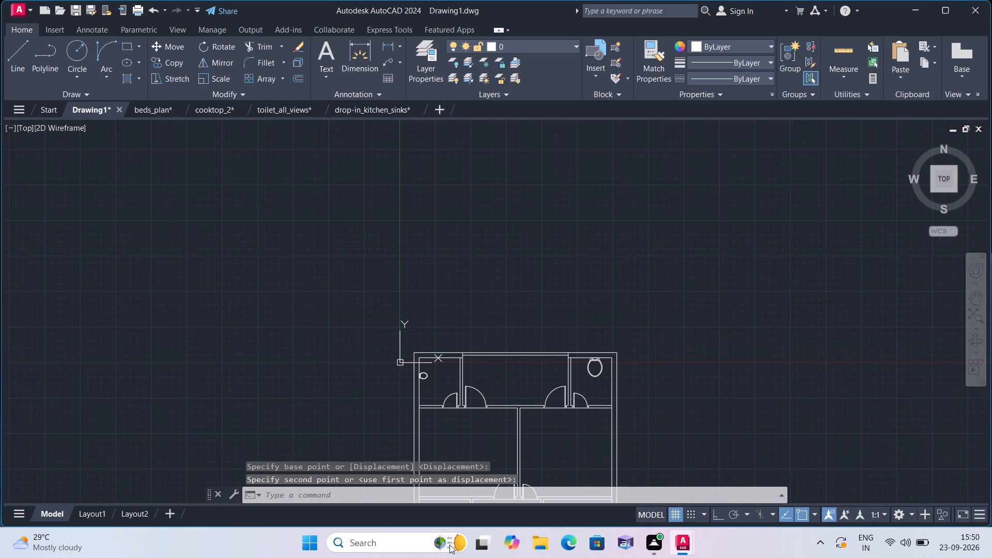
scroll(450, 545, "down", 2)
middle_click_drag(462, 437, 384, 341)
scroll(380, 337, "down", 1)
scroll(382, 401, "up", 4)
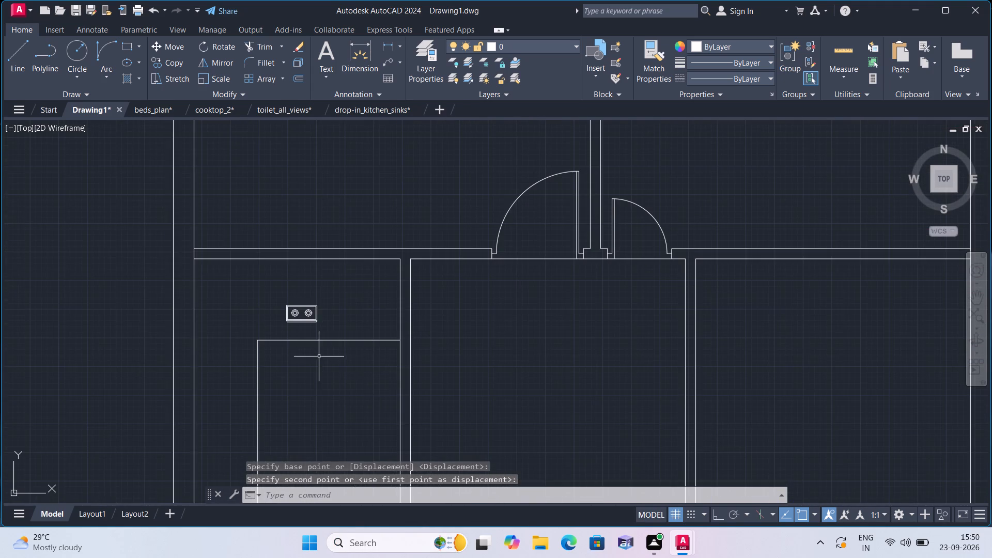
middle_click_drag(312, 410, 326, 471)
scroll(333, 424, "up", 2)
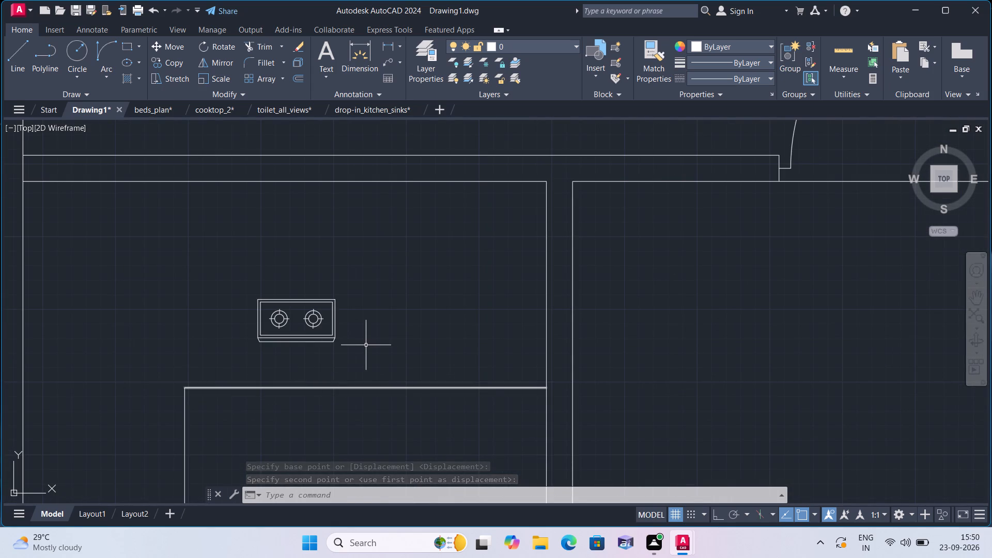
left_click(368, 350)
left_click(193, 213)
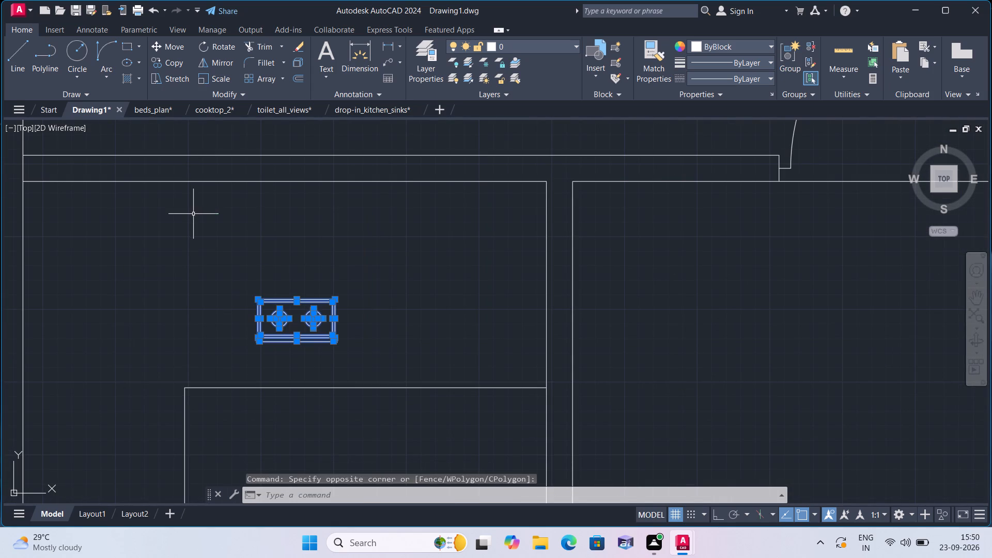
left_click(167, 42)
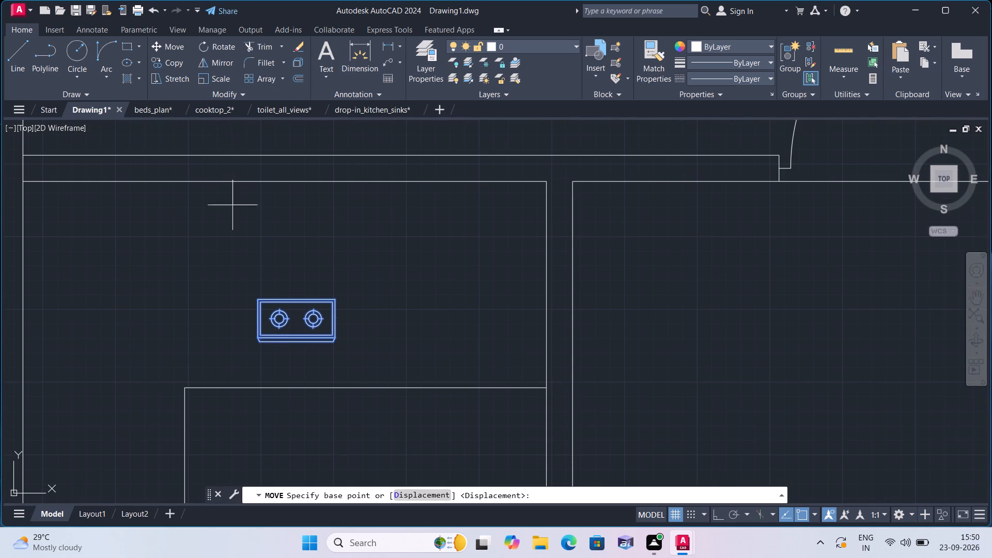
left_click(284, 307)
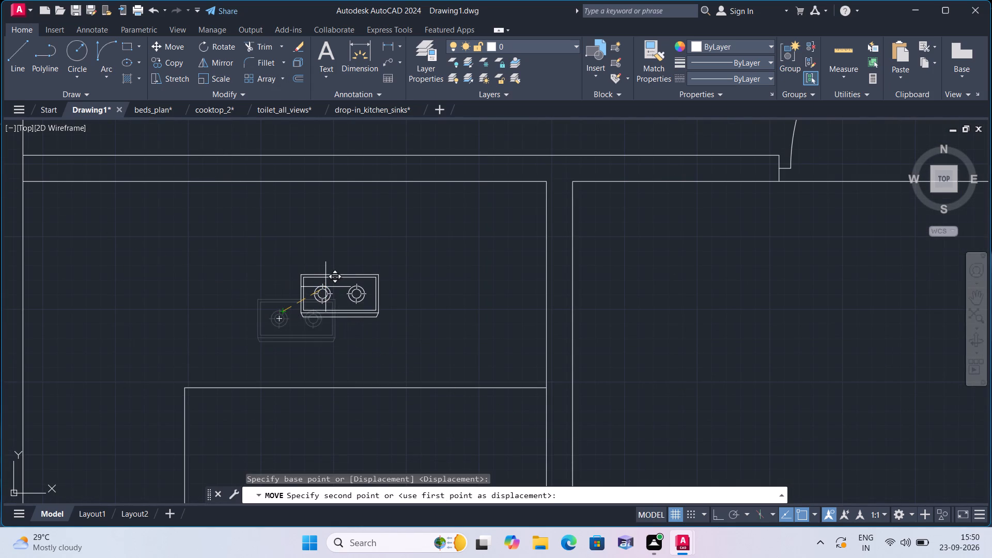
left_click(326, 287)
Scale the cooktop up freehand from a base point at the top of its left burner.
left_click(250, 244)
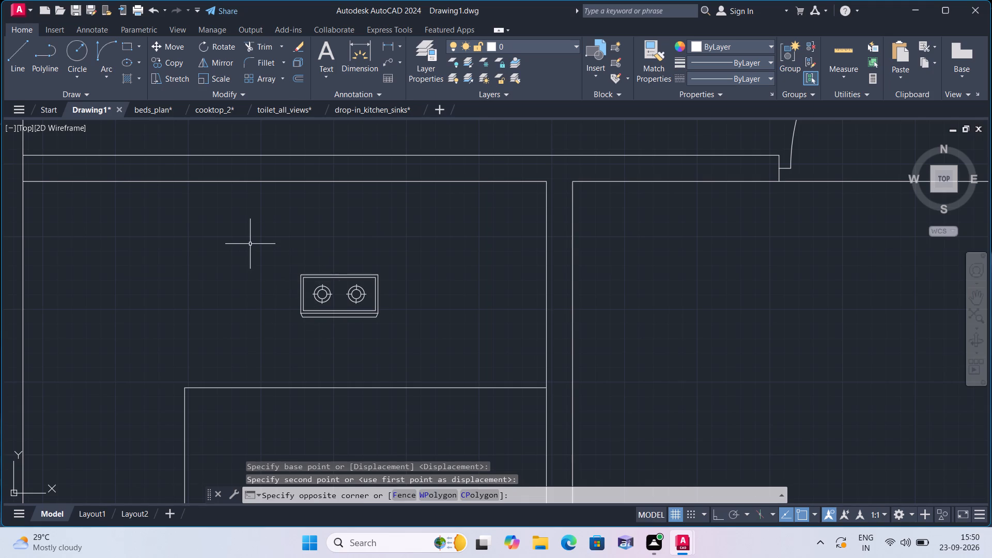
left_click(412, 357)
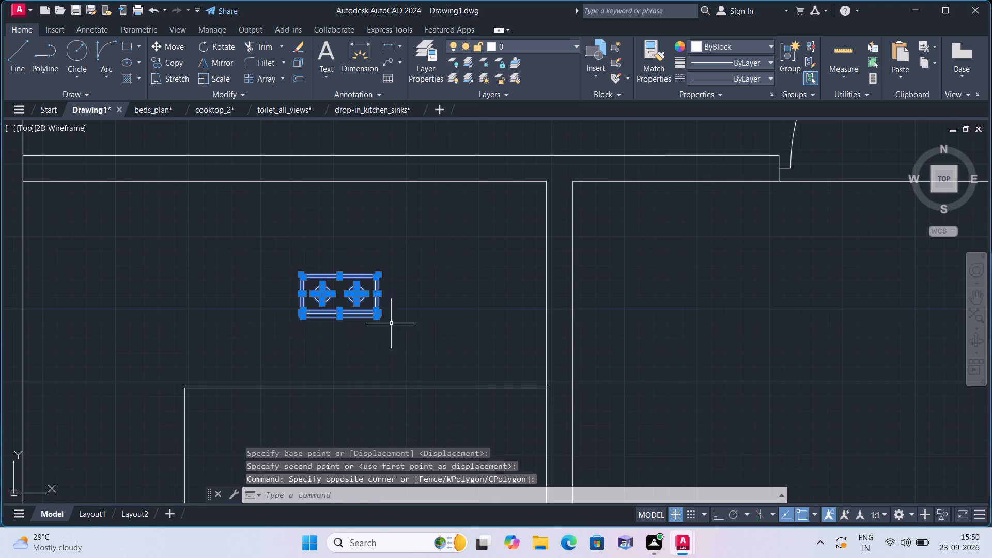
left_click(211, 78)
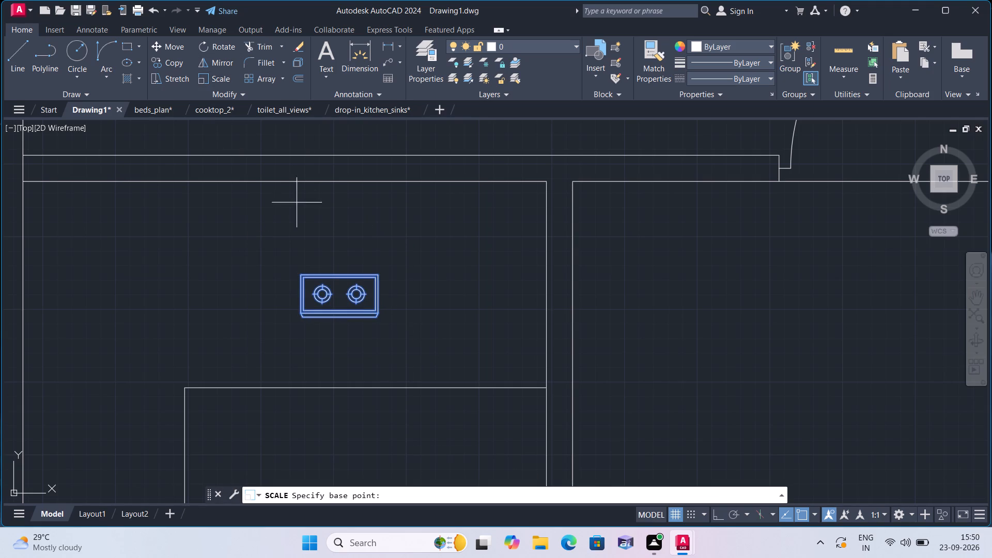
left_click(324, 285)
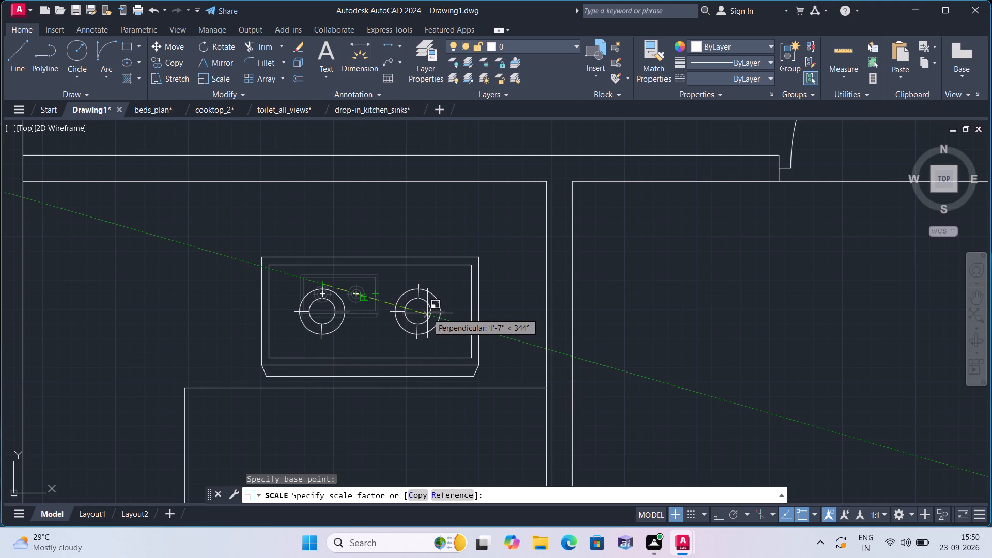
left_click(427, 313)
Scale the kitchen sink left of the beds down freehand from a base point on its left edge.
scroll(307, 312, "down", 6)
scroll(221, 321, "down", 3)
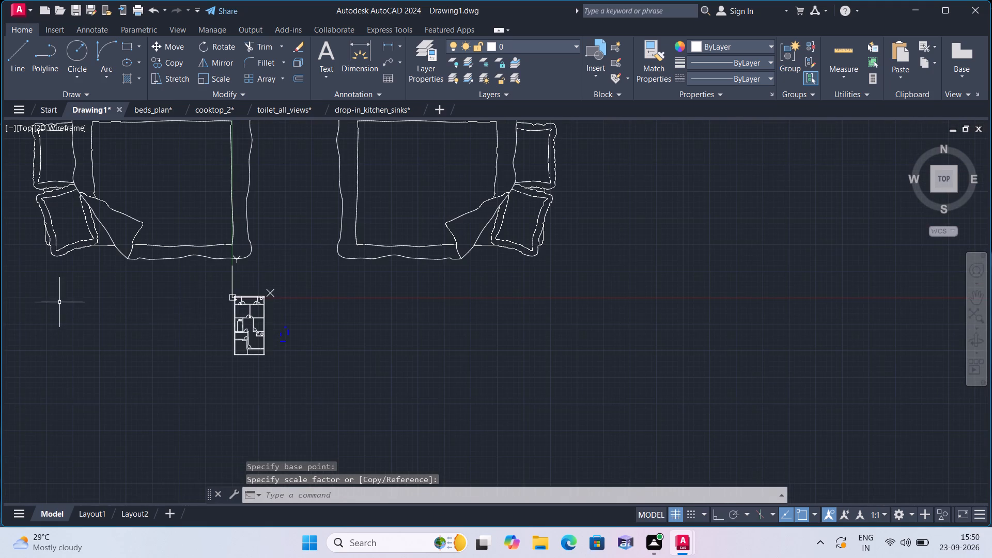
middle_click_drag(59, 306, 177, 383)
scroll(177, 383, "down", 3)
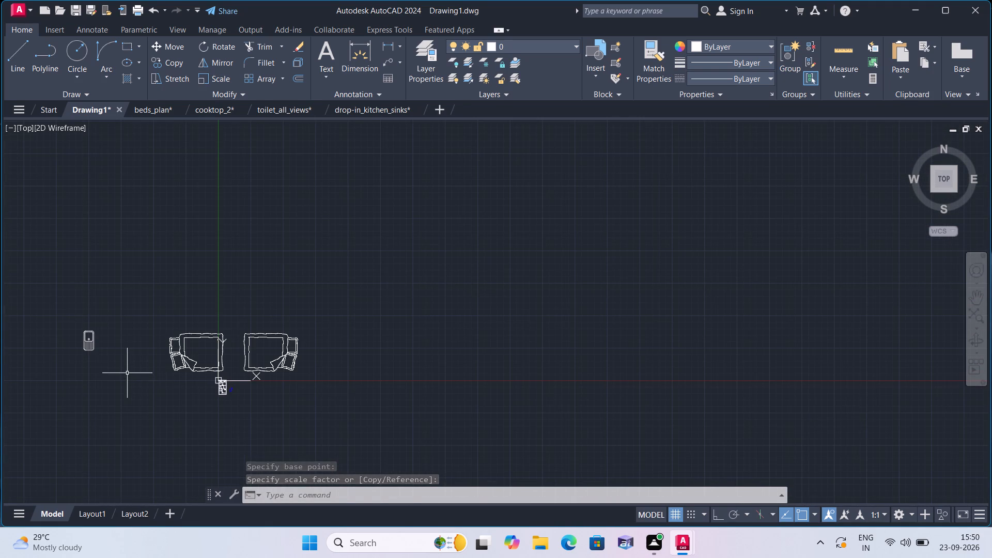
left_click(127, 369)
left_click(46, 283)
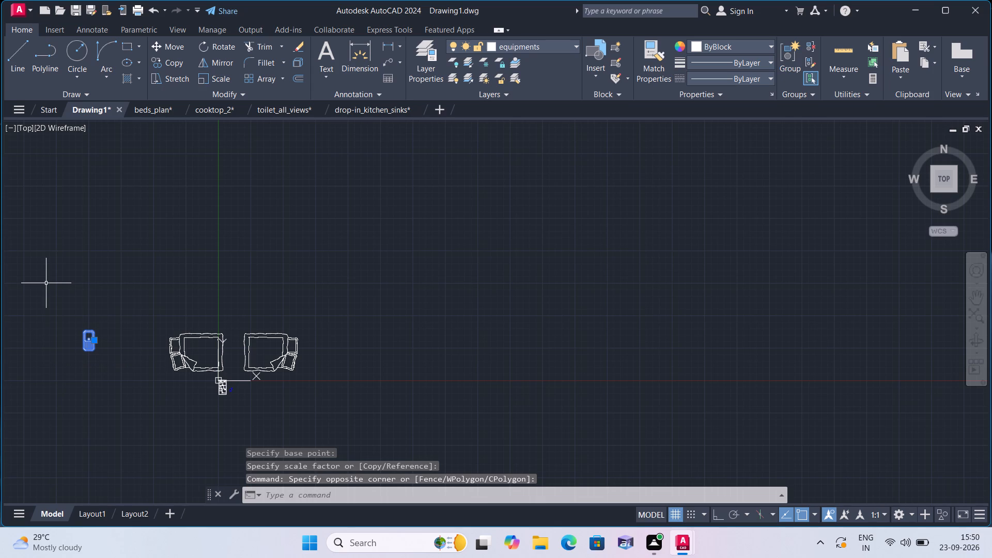
left_click(215, 79)
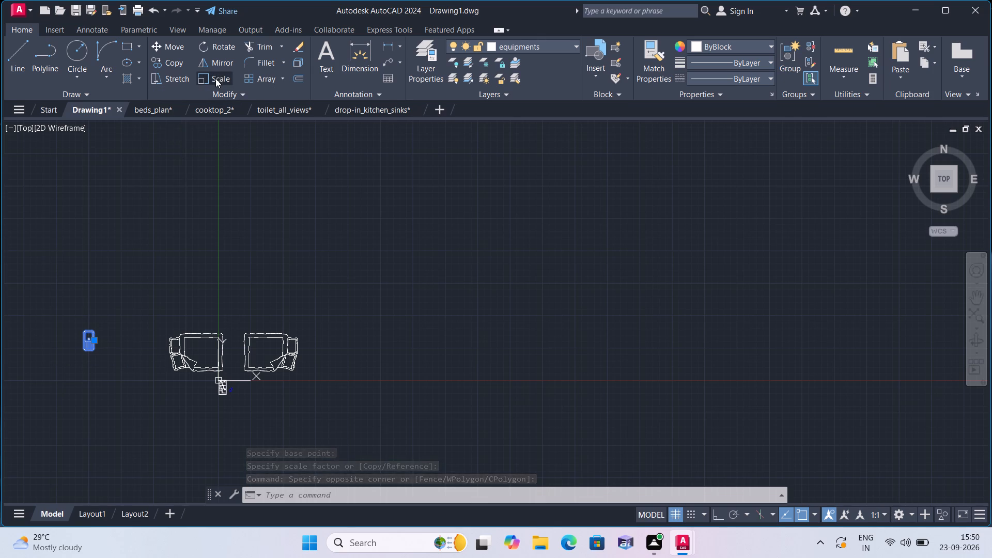
scroll(65, 345, "up", 3)
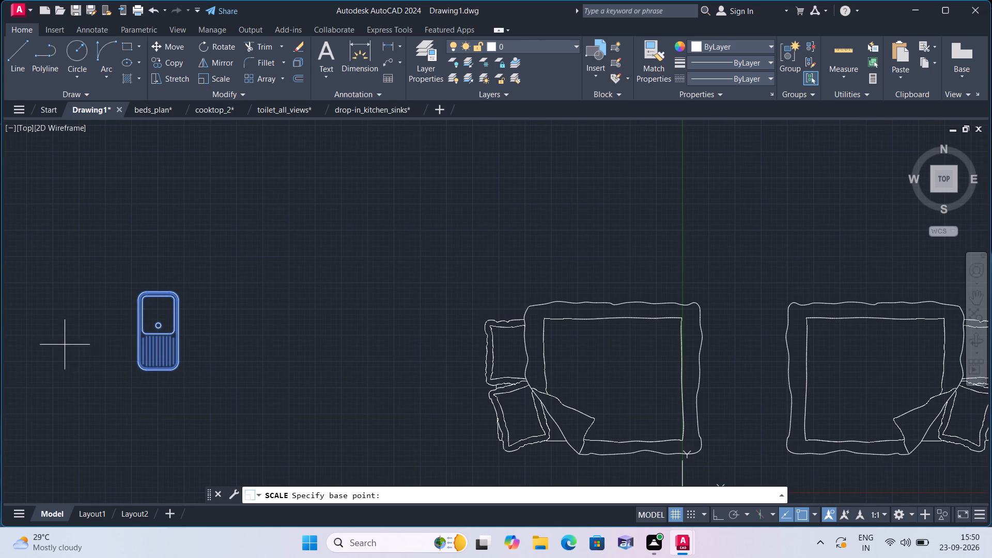
left_click(139, 348)
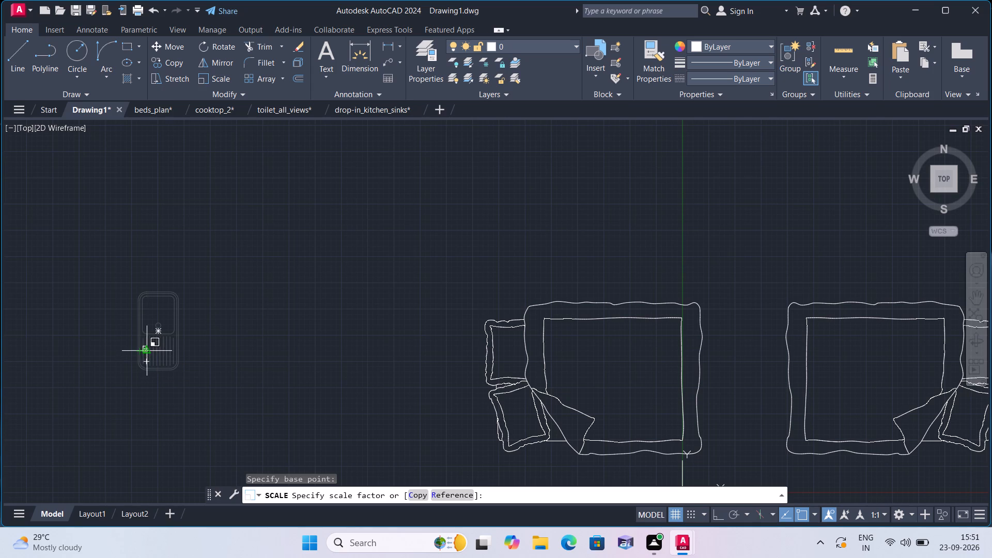
left_click(146, 354)
Move the scaled-down kitchen sink to the empty area left of the floor plan, beside the kitchen.
left_click(163, 364)
left_click(133, 321)
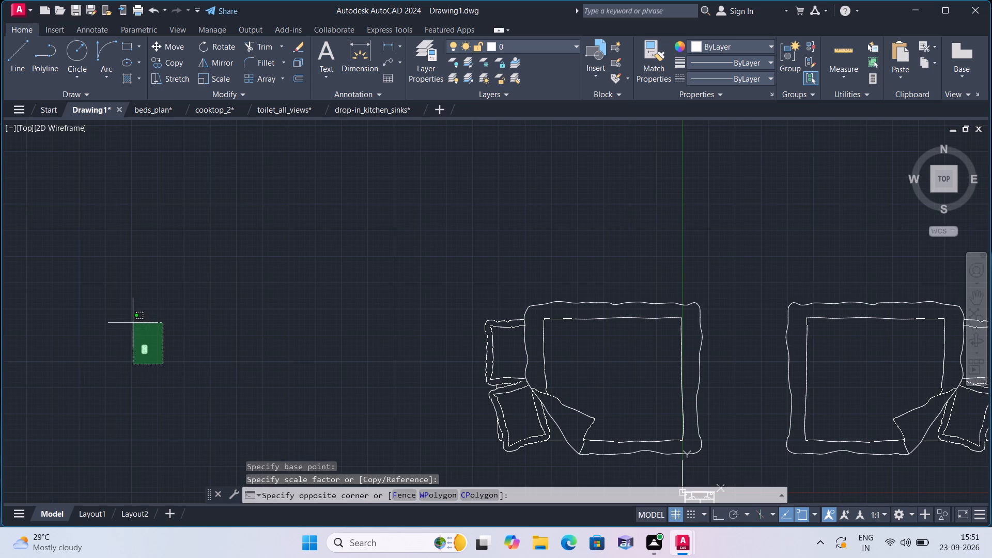
left_click(173, 44)
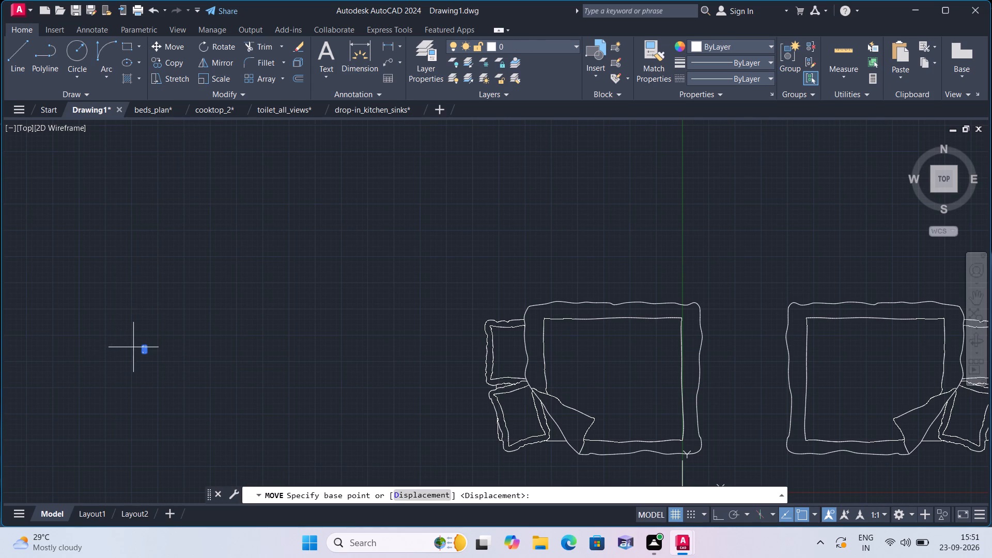
left_click(145, 348)
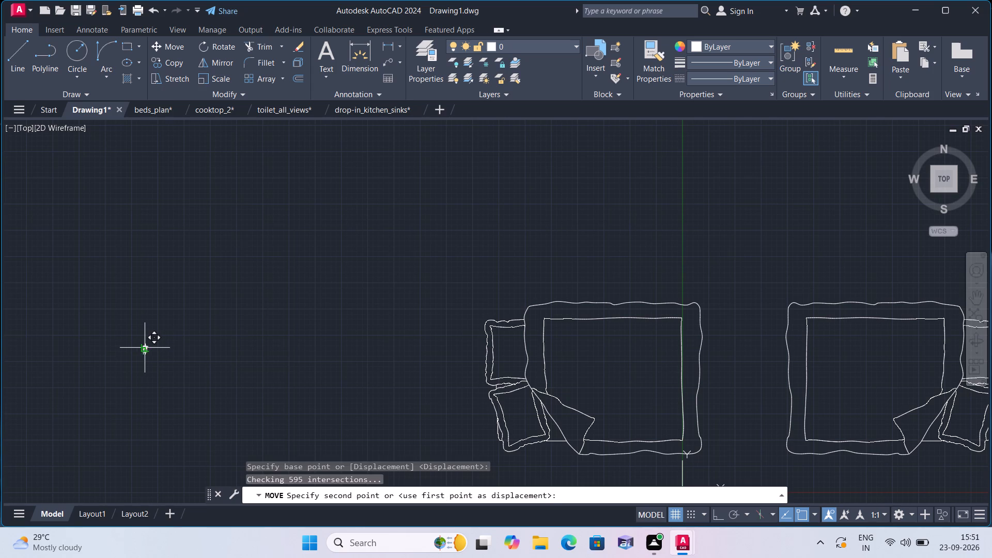
scroll(263, 402, "down", 3)
middle_click_drag(255, 402, 78, 366)
scroll(190, 398, "up", 2)
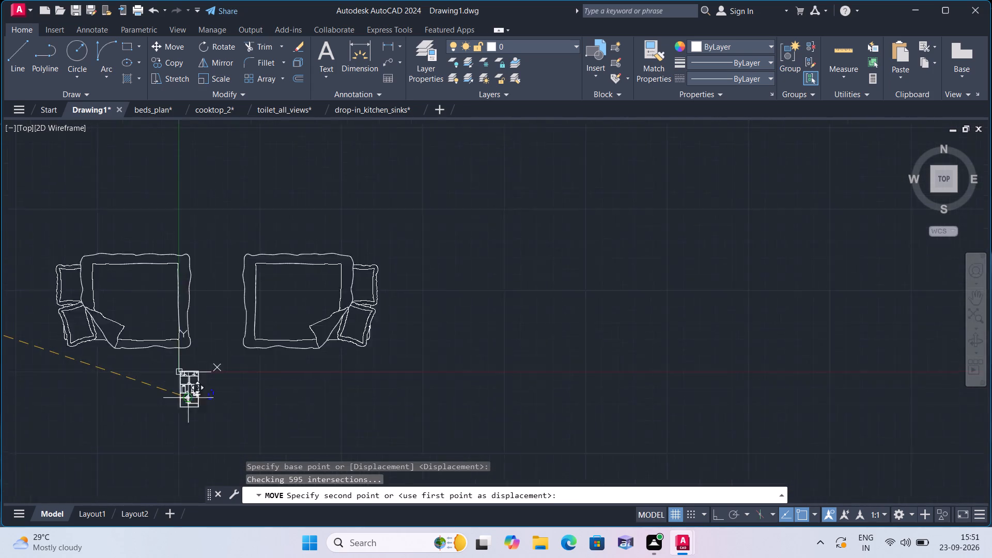
scroll(190, 398, "up", 5)
scroll(87, 305, "up", 2)
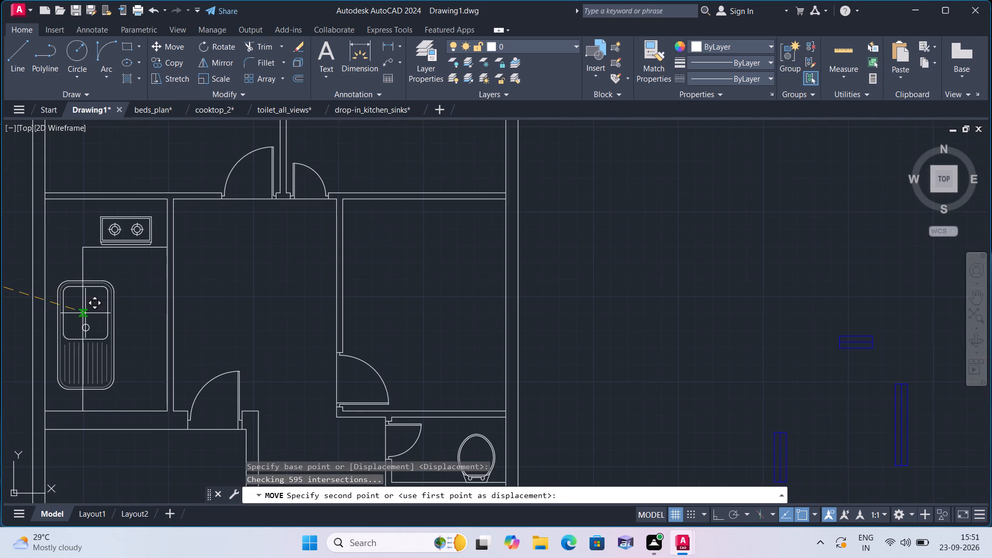
middle_click_drag(85, 314, 179, 361)
left_click(13, 352)
Scale the moved kitchen sink down again freehand from a base point on the left edge of its bowl.
scroll(60, 358, "down", 1)
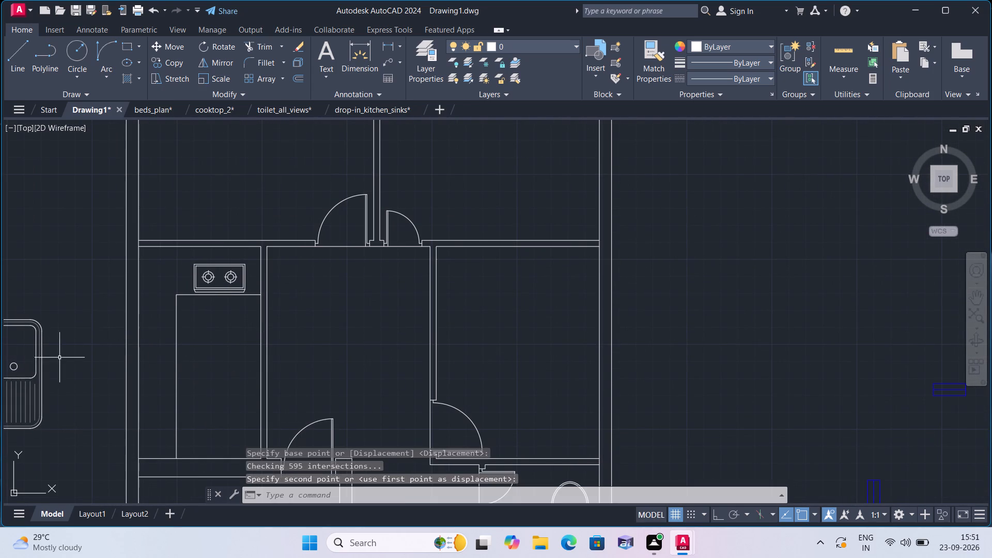
scroll(60, 358, "down", 2)
middle_click_drag(60, 358, 114, 396)
scroll(98, 441, "up", 2)
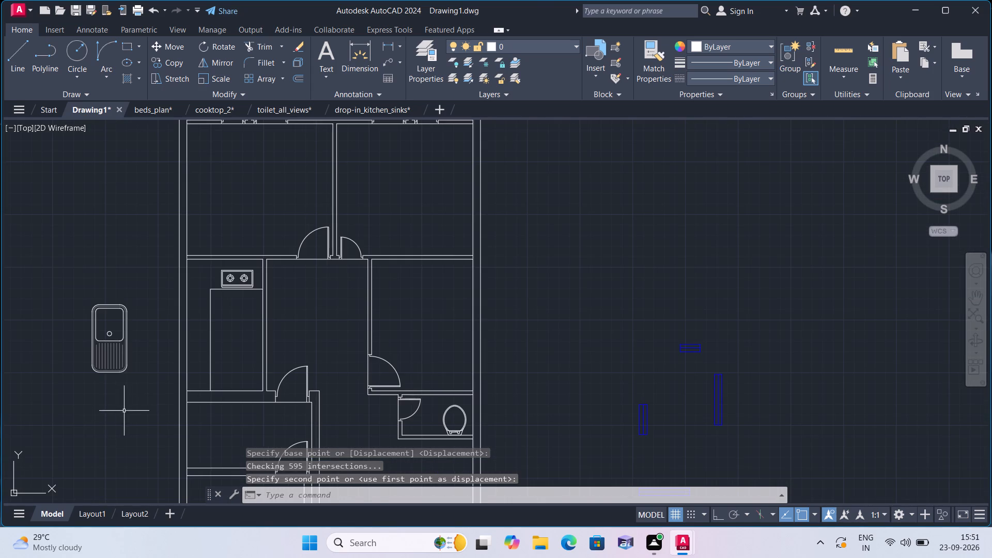
left_click(139, 398)
left_click(80, 221)
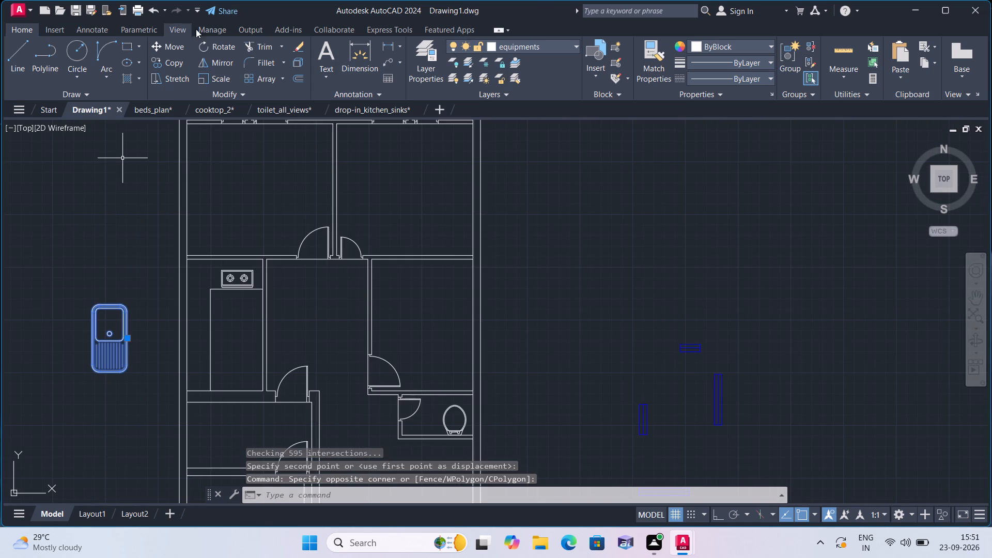
left_click(213, 75)
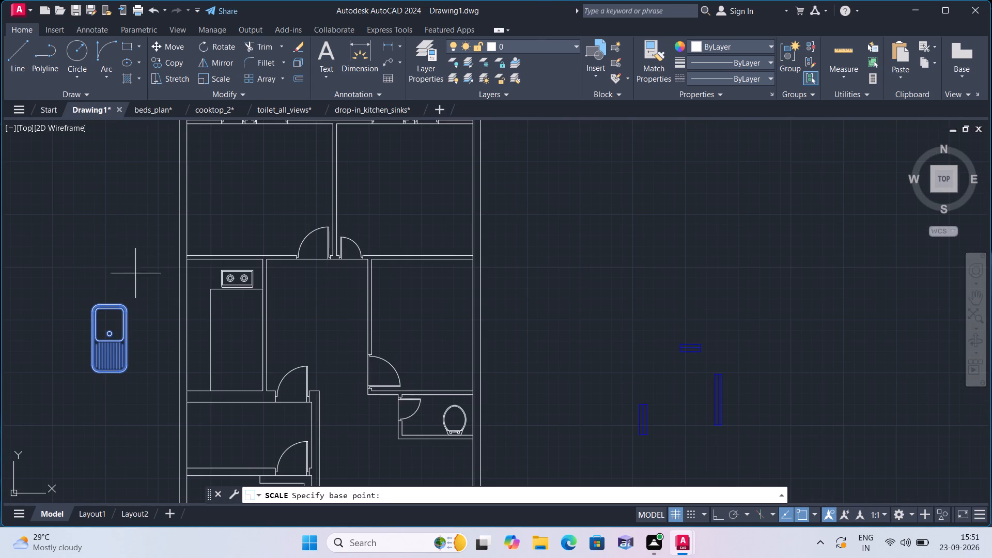
left_click(98, 317)
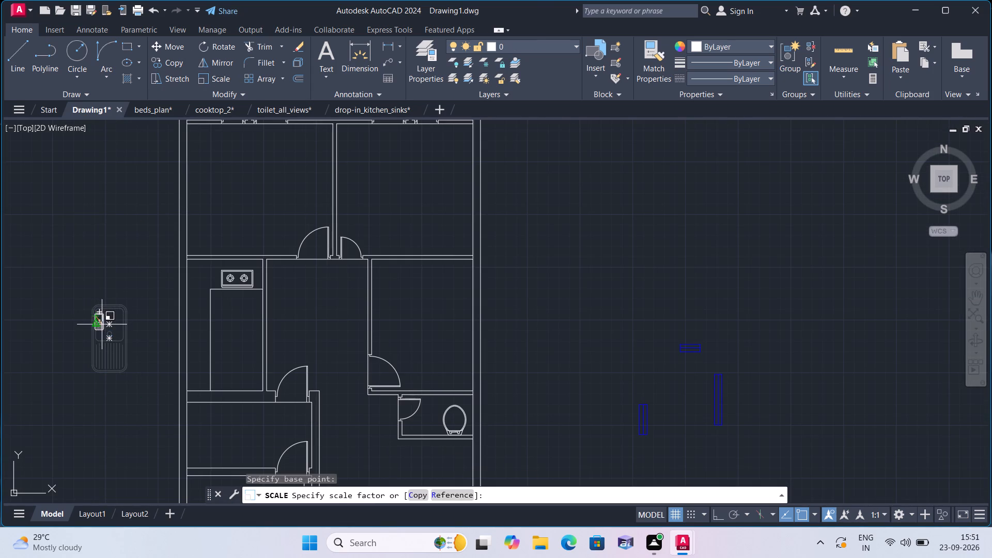
left_click(102, 324)
Move the scaled-down kitchen sink onto the counter strip along the kitchen's left wall.
left_click(109, 334)
left_click(65, 291)
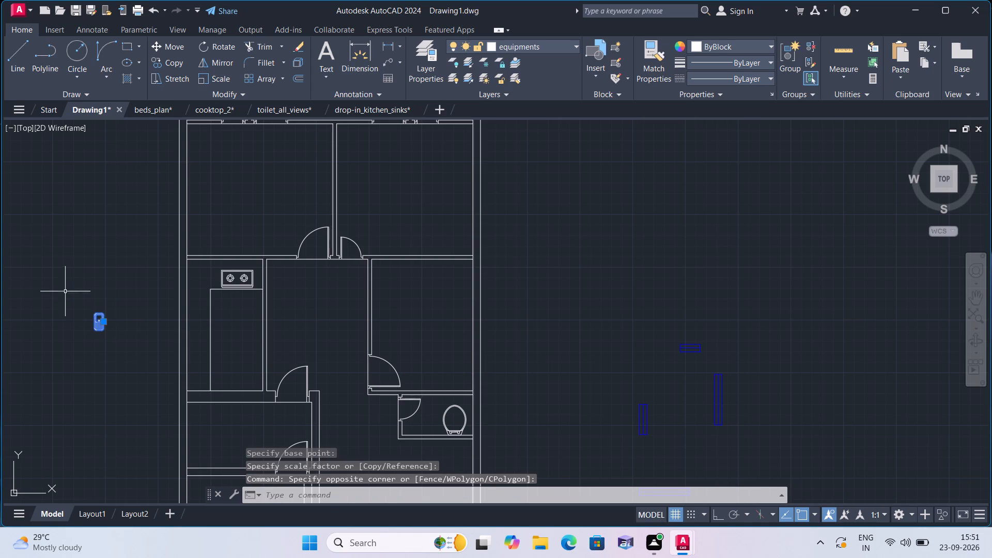
left_click(177, 49)
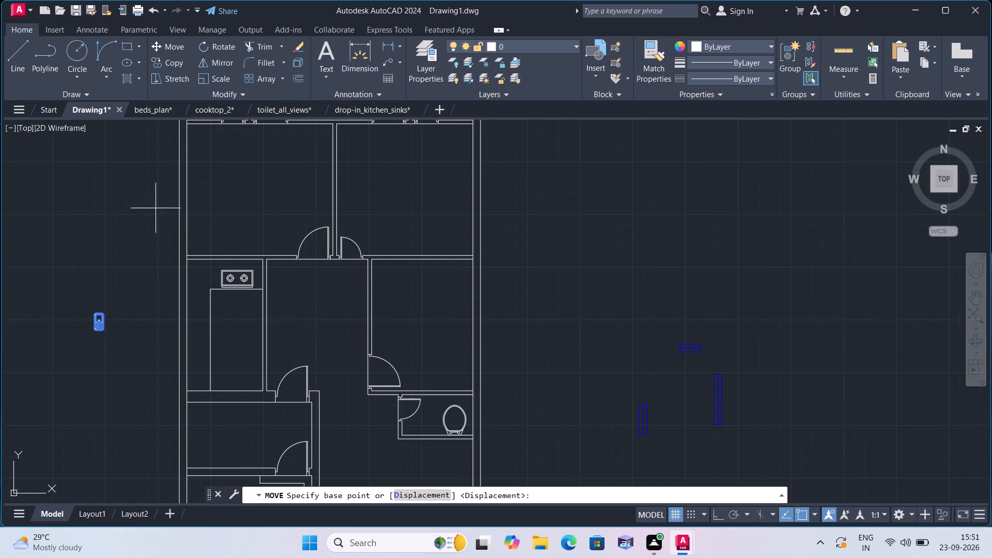
left_click(97, 325)
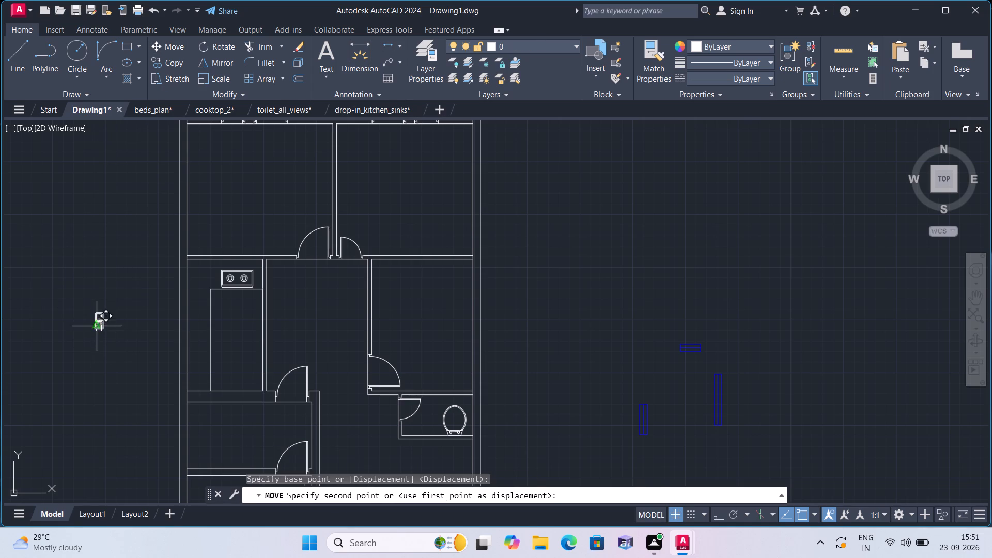
scroll(173, 338, "up", 2)
left_click(220, 328)
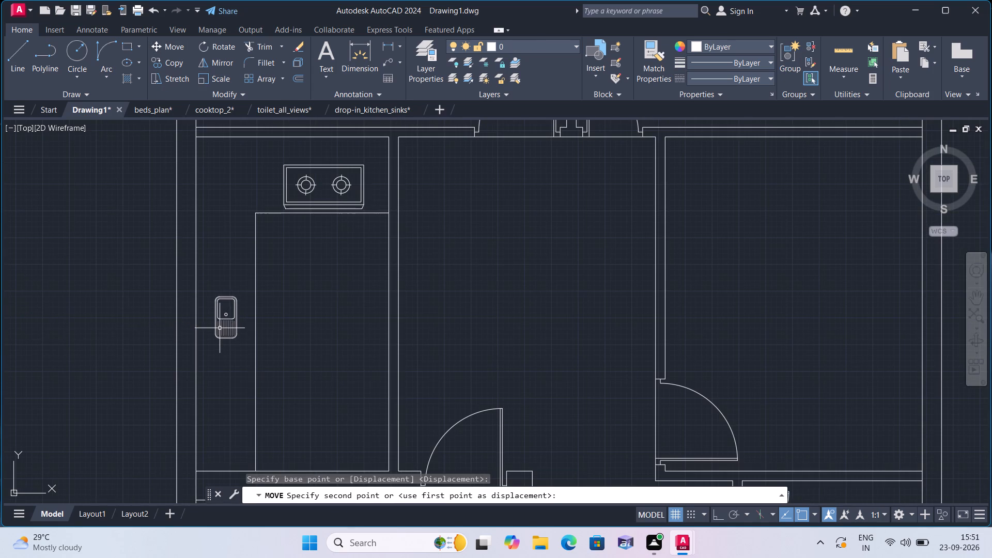
Scale the kitchen sink up freehand from a base point near its bowl's lower-left corner so it nearly fills the counter width.
scroll(229, 344, "up", 2)
left_click(254, 348)
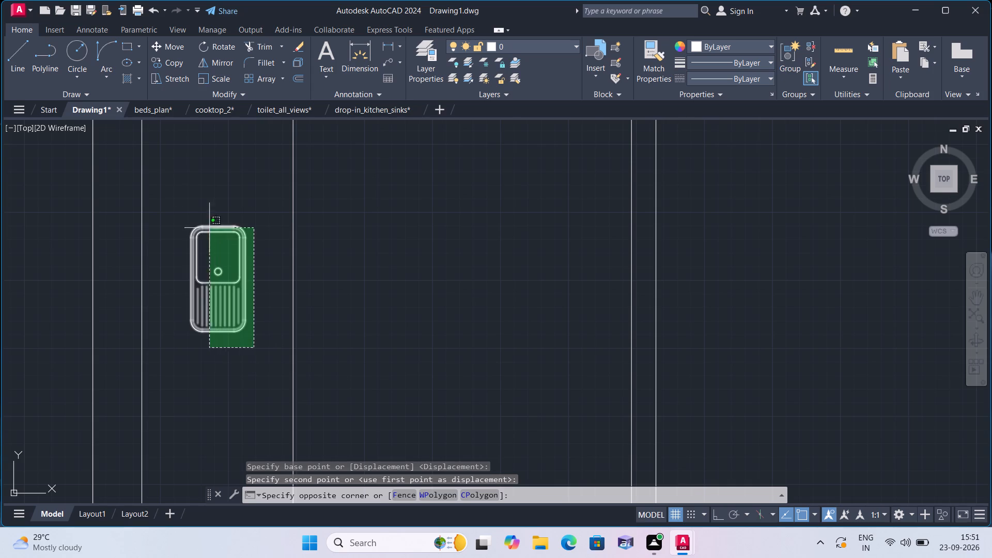
left_click(188, 200)
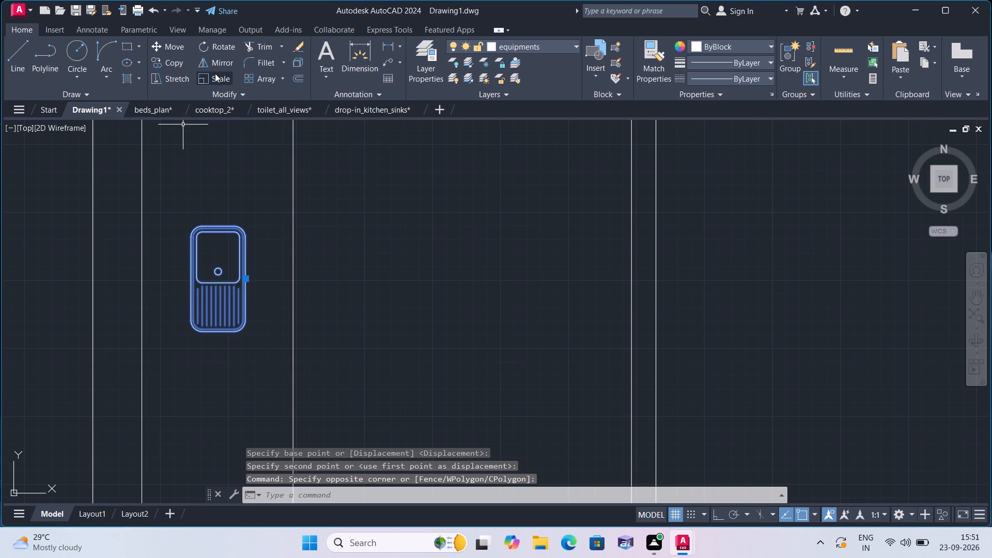
left_click(215, 73)
left_click(201, 279)
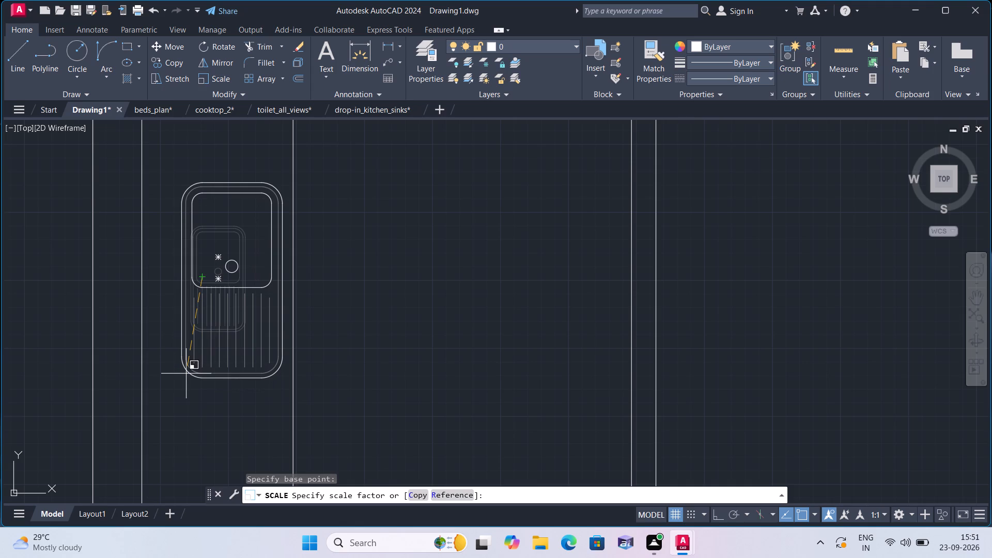
left_click(186, 374)
Scale the left of the two oversized beds above the floor plan down freehand from a base point inside its mattress.
scroll(179, 374, "down", 2)
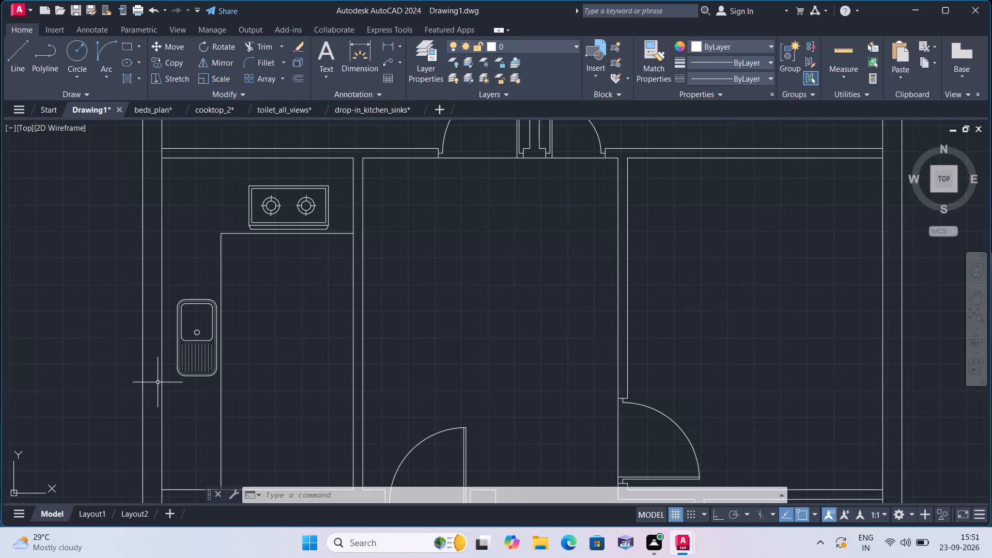
scroll(146, 386, "down", 2)
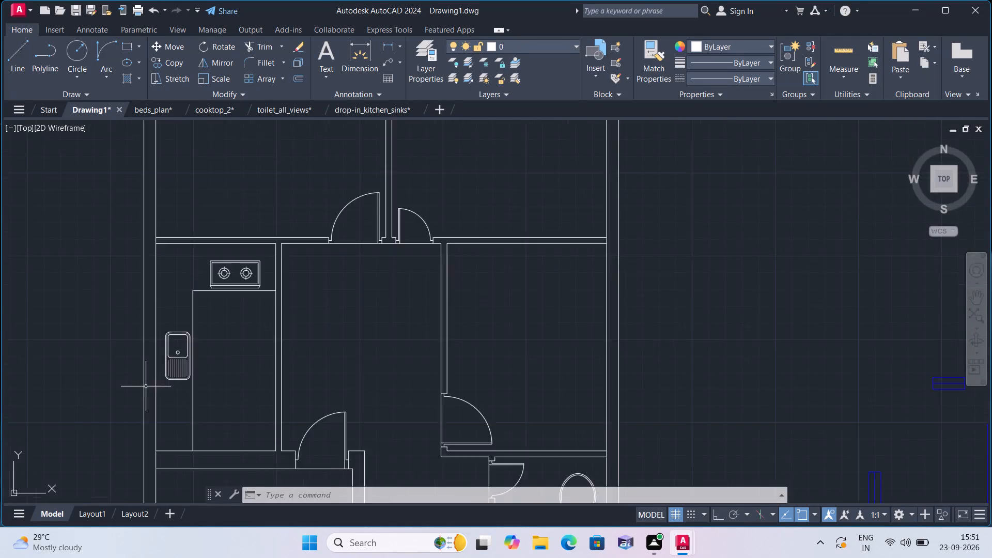
scroll(146, 386, "down", 2)
middle_click_drag(117, 371, 122, 377)
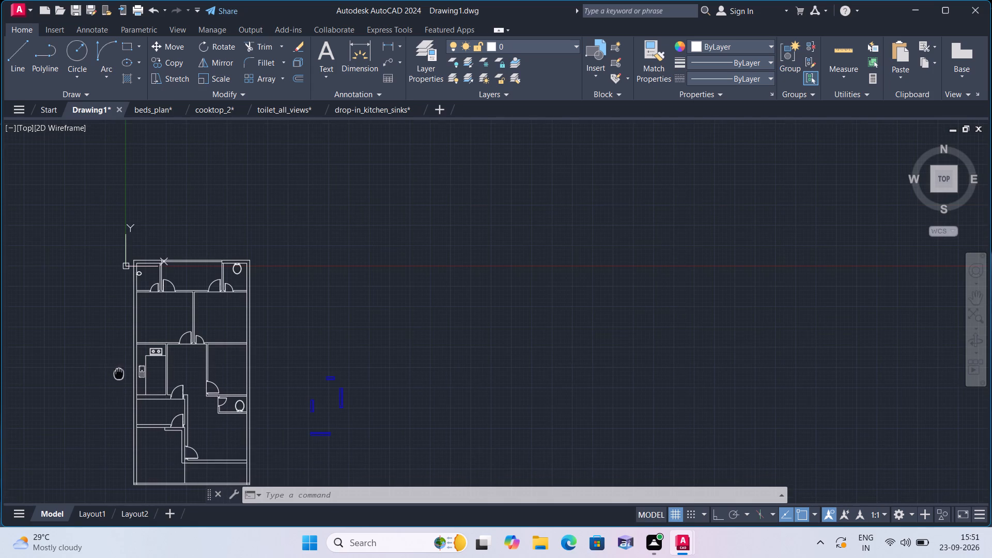
middle_click_drag(122, 377, 157, 399)
scroll(138, 395, "down", 2)
middle_click_drag(136, 397, 266, 515)
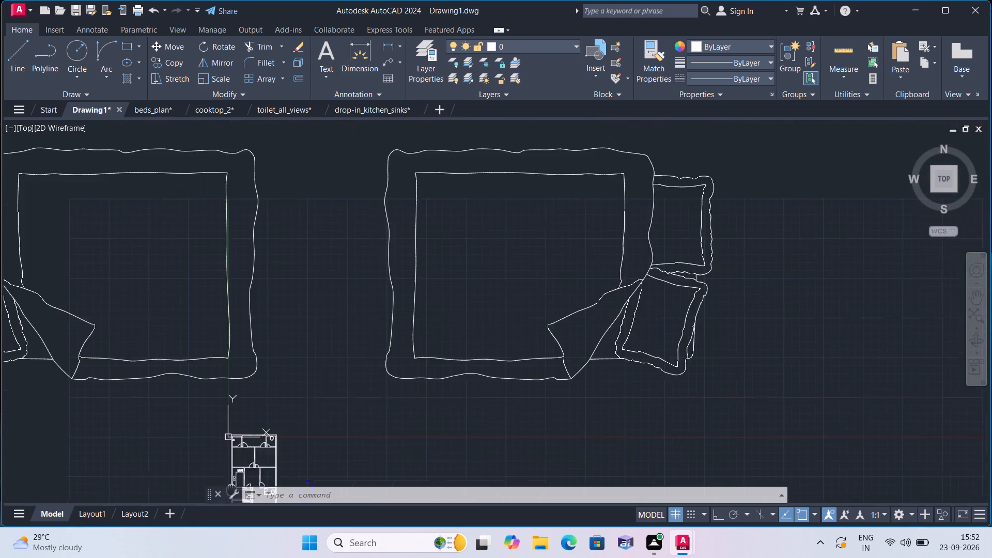
middle_click_drag(266, 515, 273, 518)
scroll(265, 484, "down", 1)
middle_click_drag(232, 461, 258, 468)
scroll(232, 461, "down", 1)
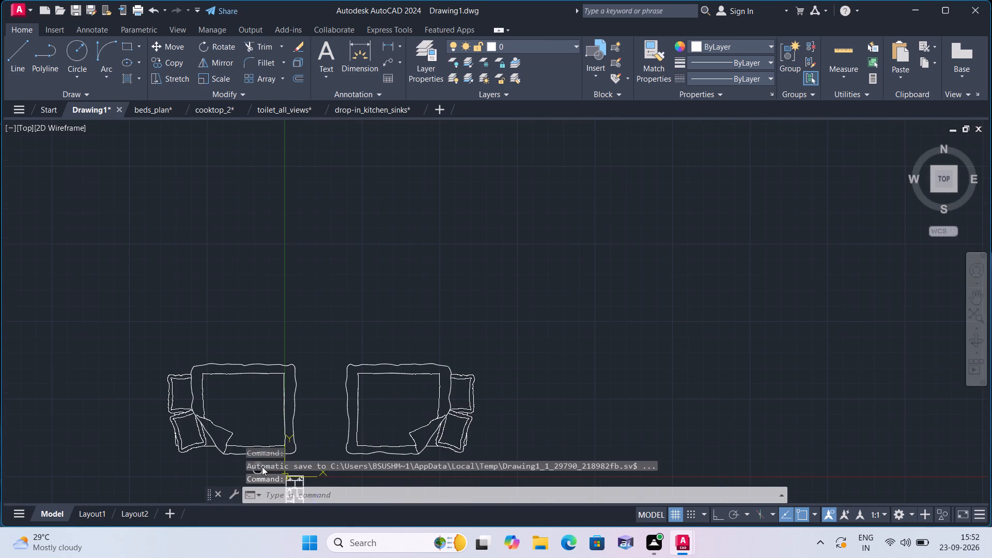
middle_click_drag(285, 417, 302, 324)
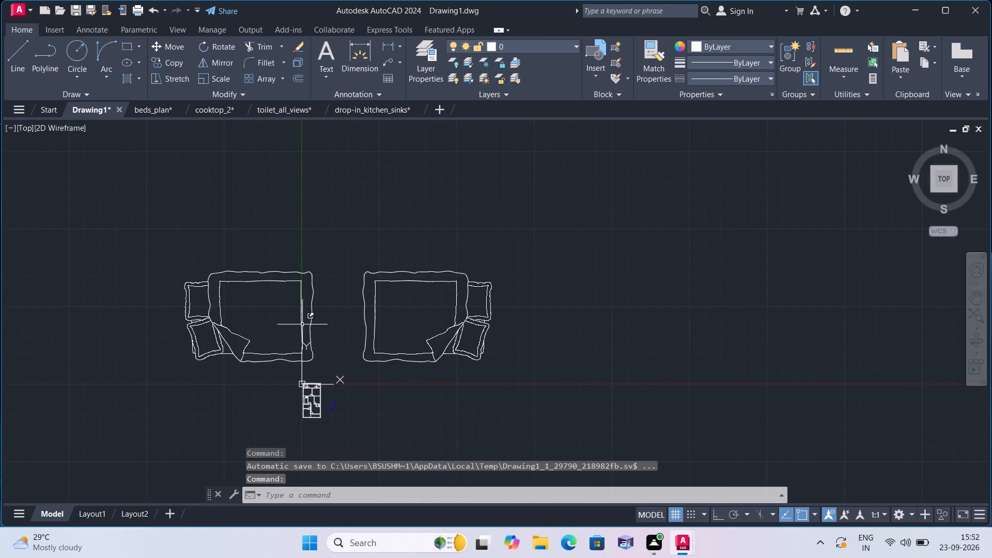
scroll(302, 324, "up", 2)
left_click(349, 421)
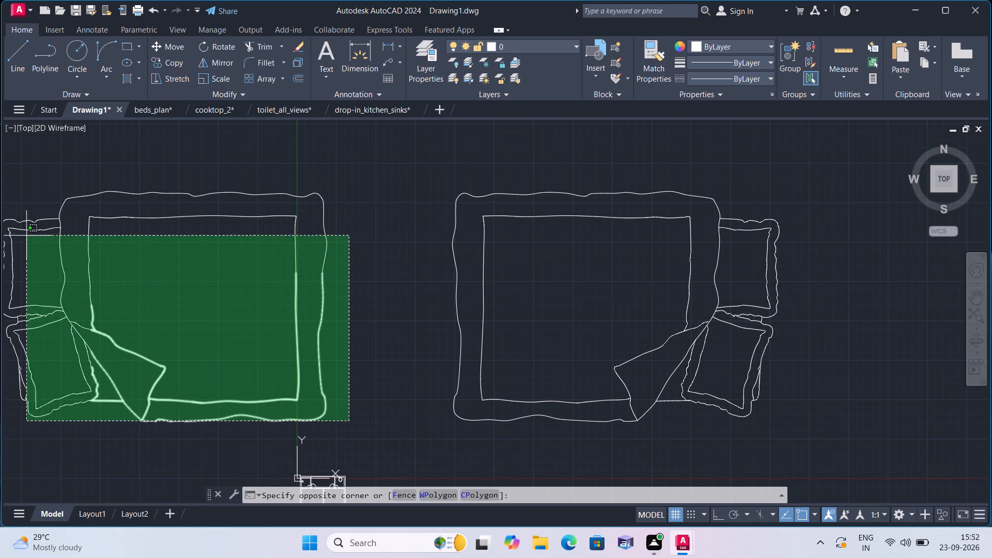
middle_click_drag(1, 204, 100, 211)
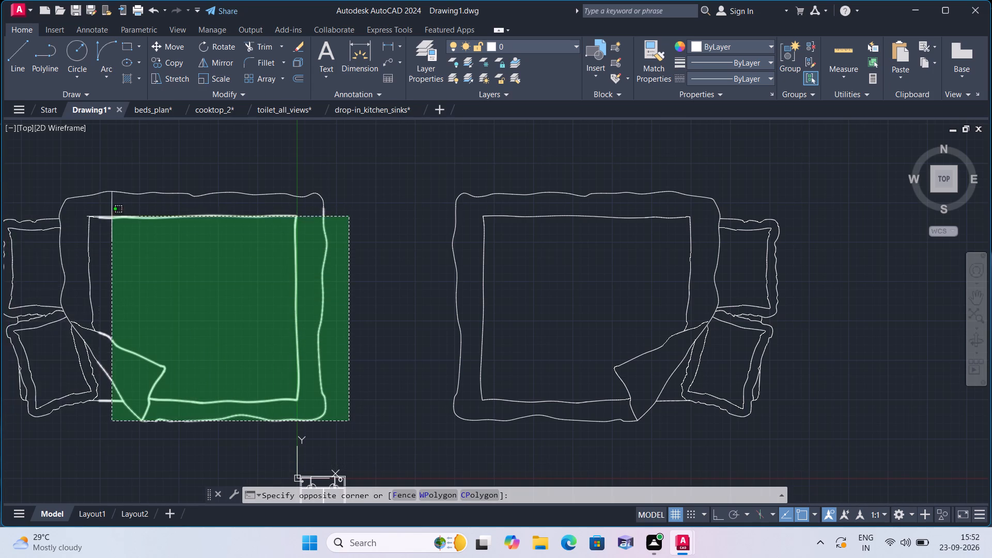
scroll(117, 220, "down", 2)
left_click(42, 205)
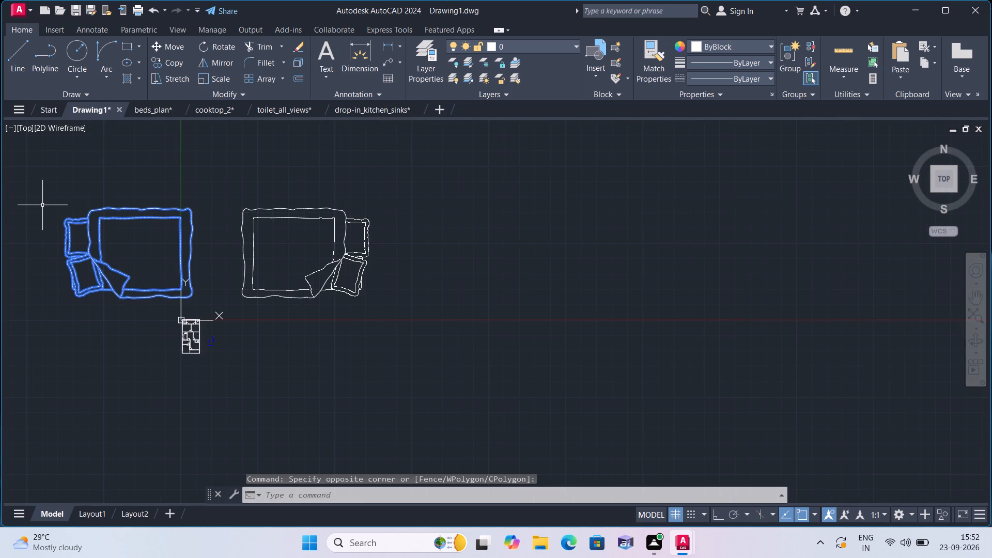
left_click(221, 78)
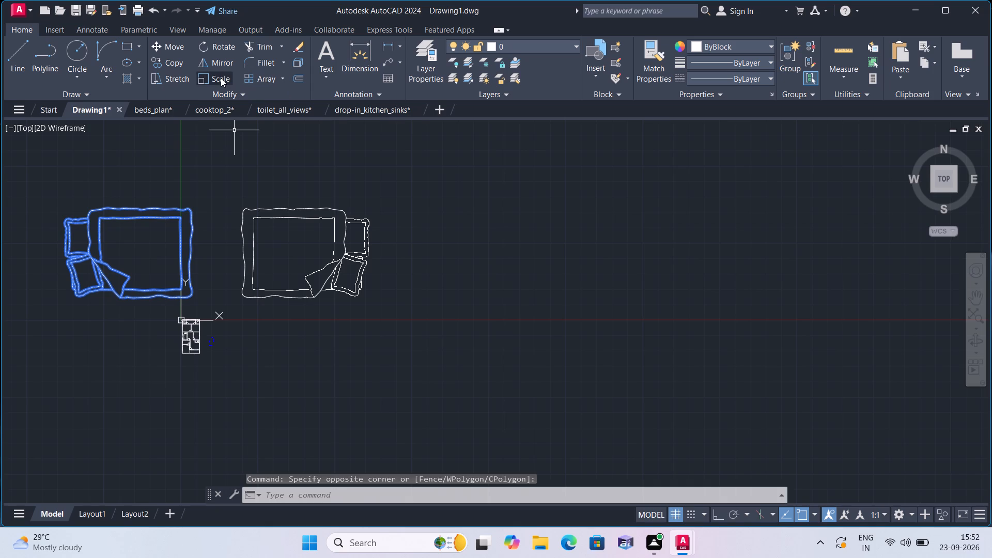
left_click(141, 239)
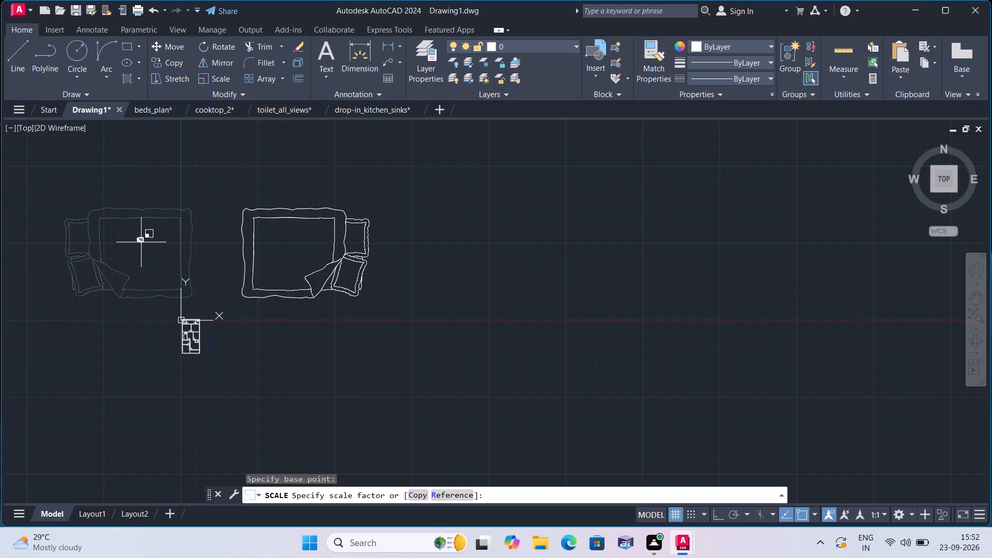
left_click(144, 244)
Move the scaled-down bed to the empty area right of the floor plan, level with its top edge.
left_click(157, 254)
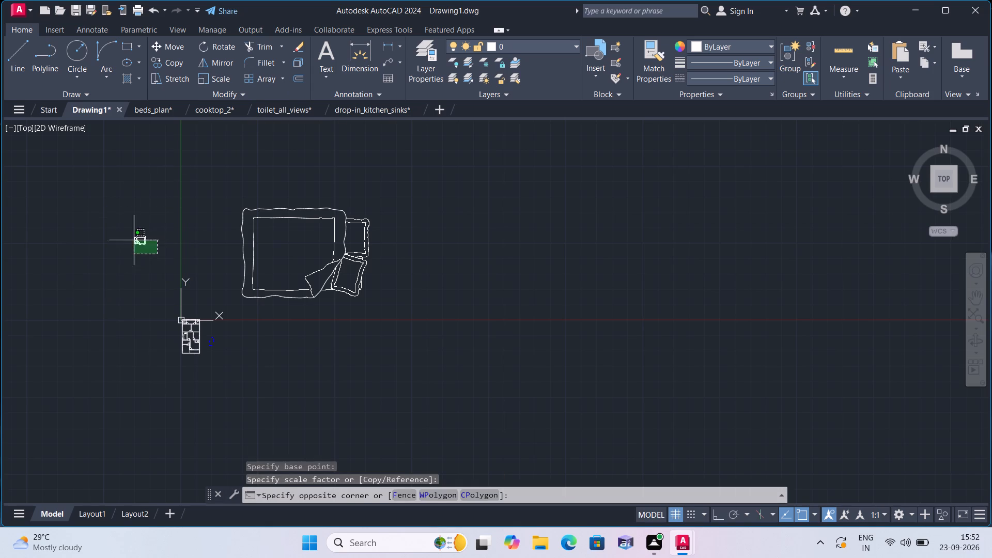
left_click(108, 213)
scroll(116, 199, "up", 2)
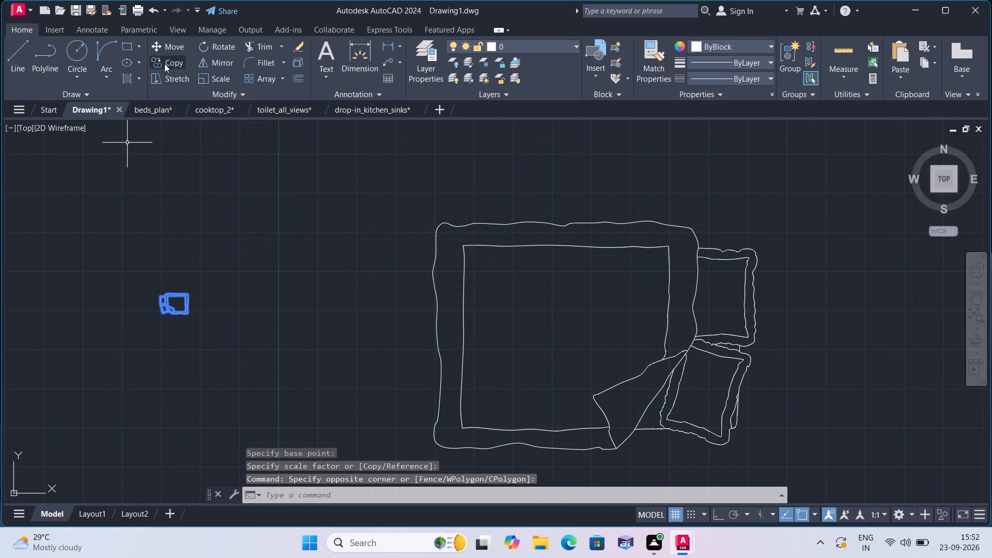
left_click(171, 48)
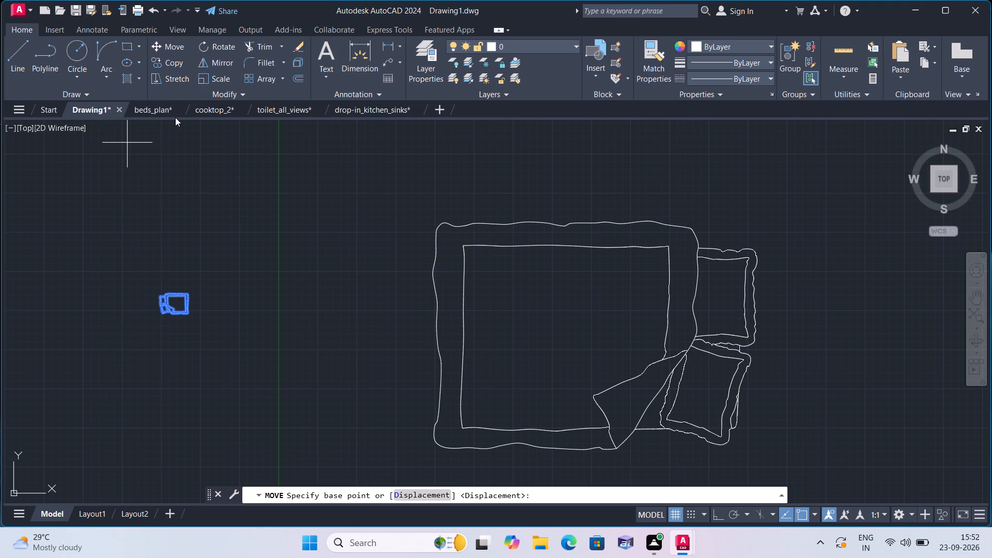
left_click(175, 297)
scroll(175, 297, "down", 1)
scroll(314, 396, "down", 1)
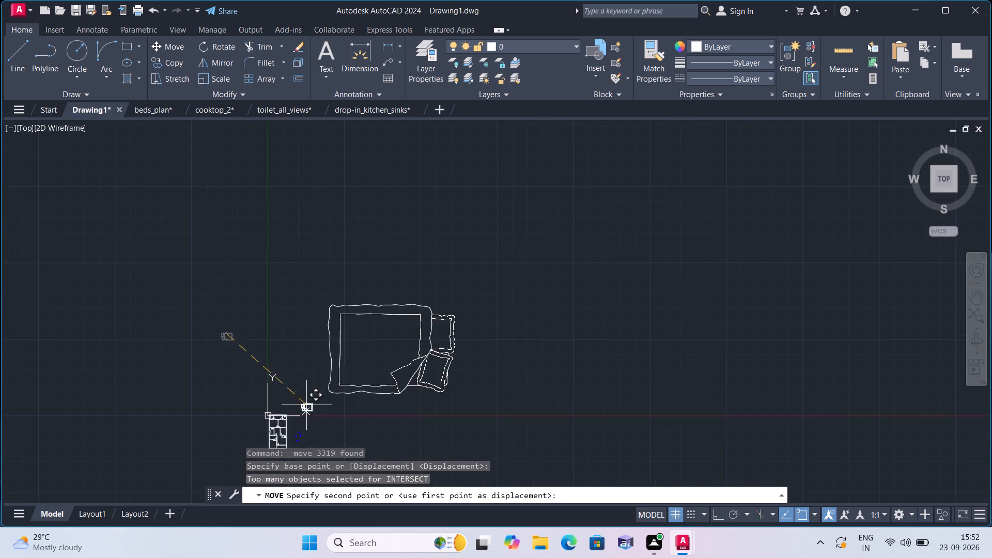
scroll(281, 423, "up", 8)
scroll(283, 332, "down", 1)
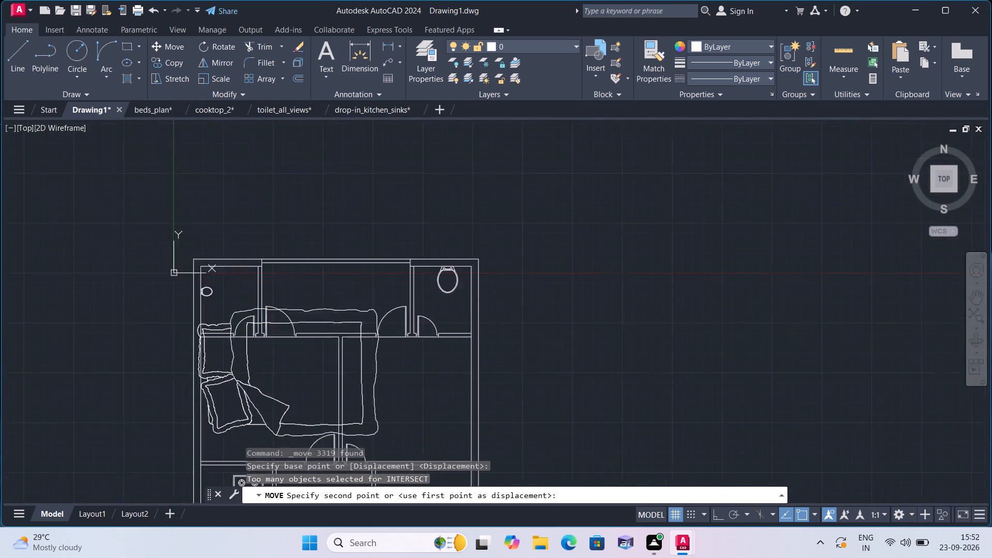
scroll(288, 343, "down", 2)
left_click(587, 301)
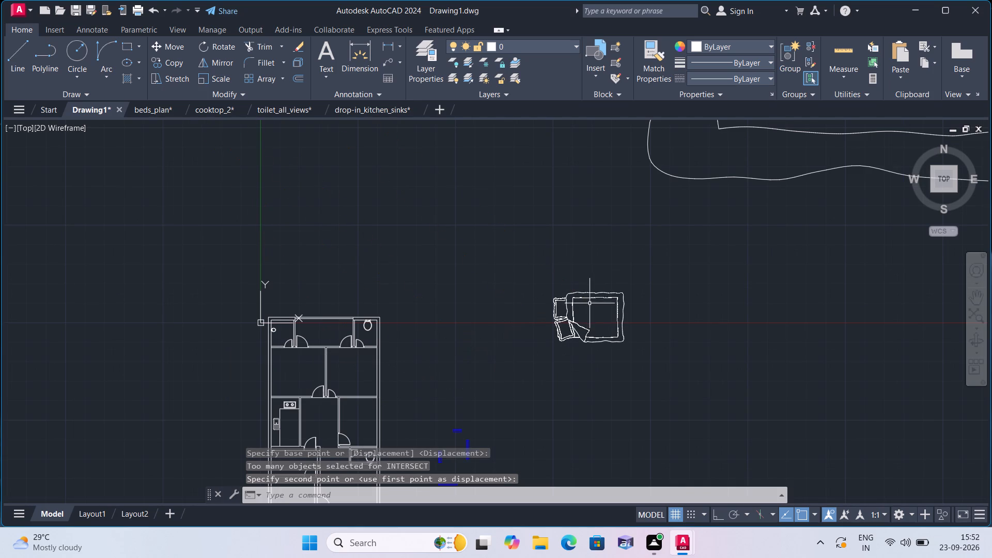
Scale the moved bed down again freehand from a base point at the middle of its mattress.
left_click(664, 378)
left_click(524, 253)
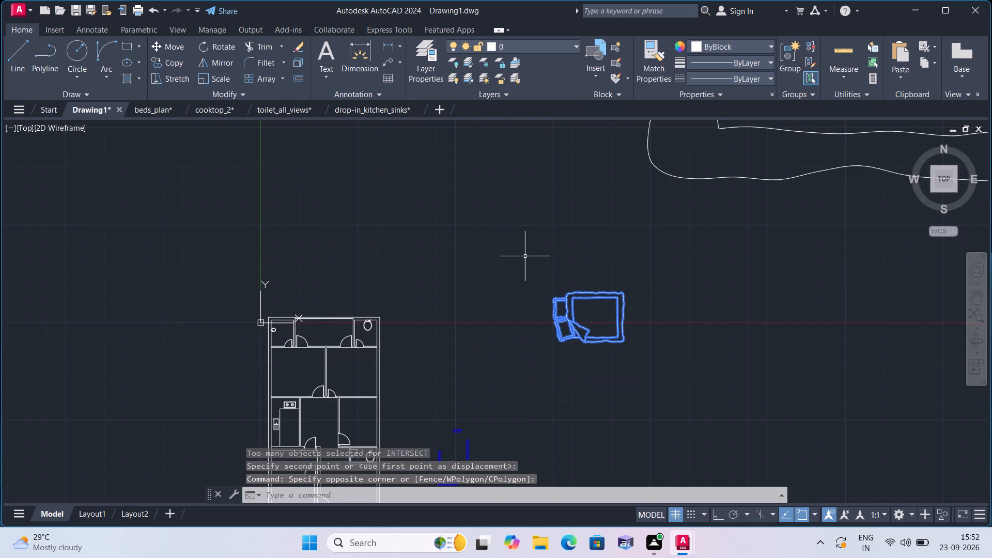
scroll(209, 270, "down", 1)
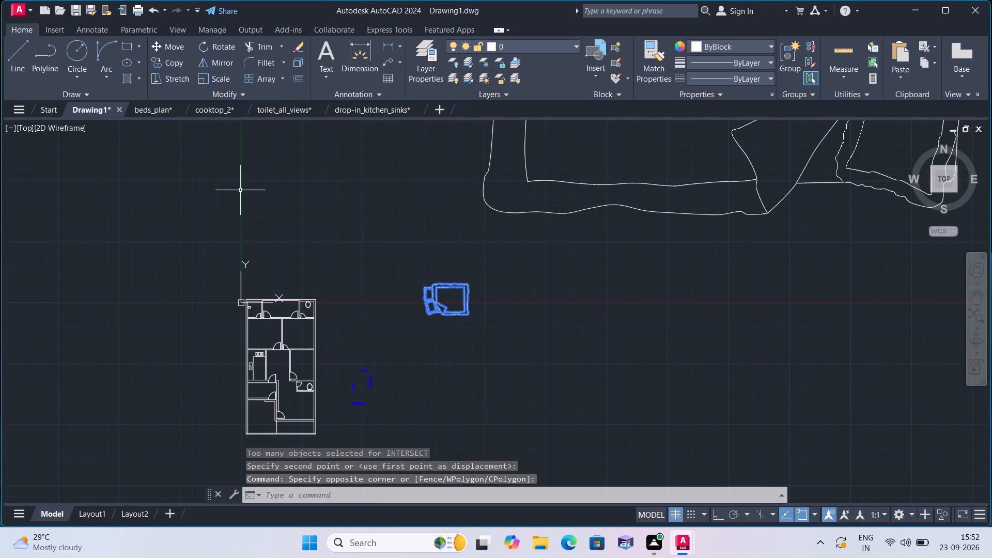
left_click(224, 77)
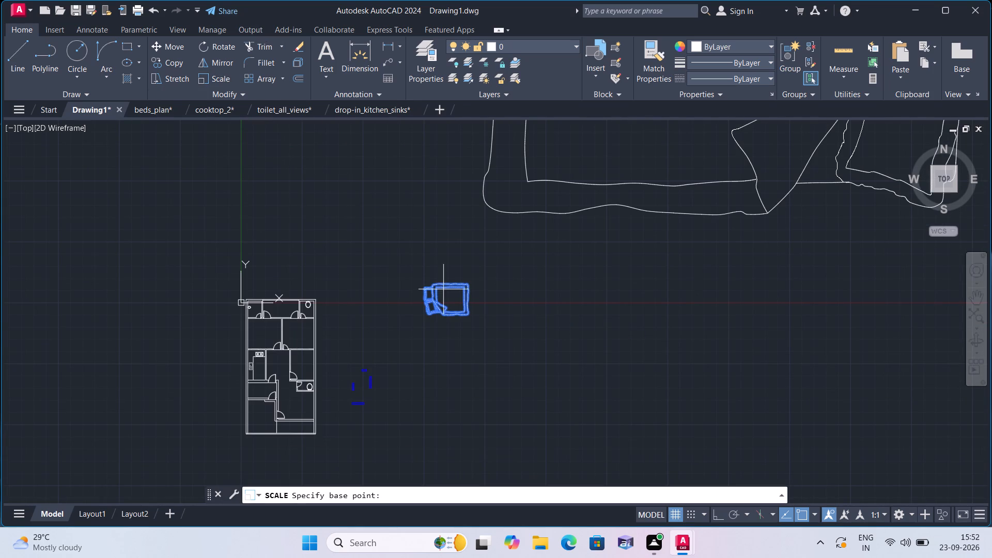
left_click(452, 300)
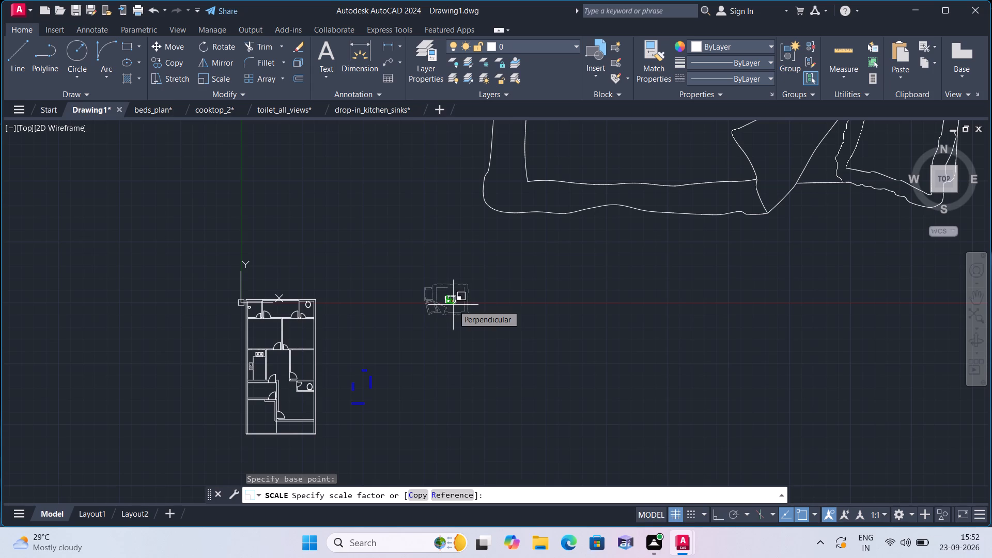
left_click(453, 305)
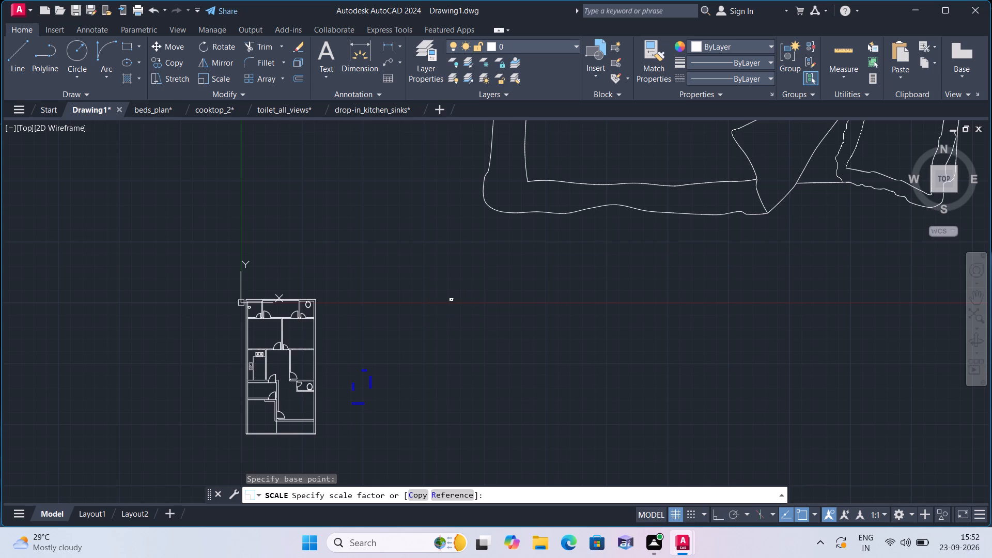
Move the small bed into the left-hand room directly above the kitchen.
scroll(453, 305, "up", 2)
left_click(453, 305)
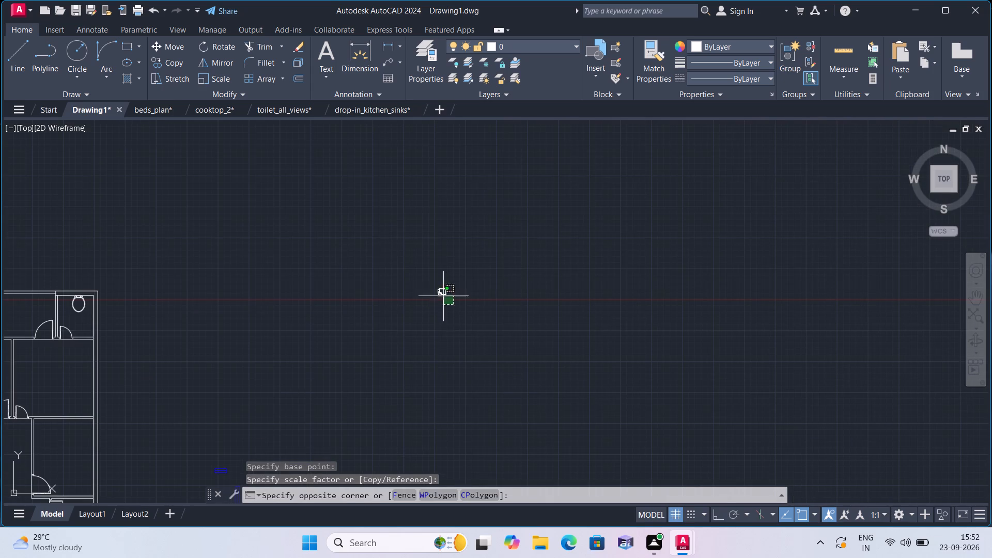
left_click(419, 269)
left_click(171, 40)
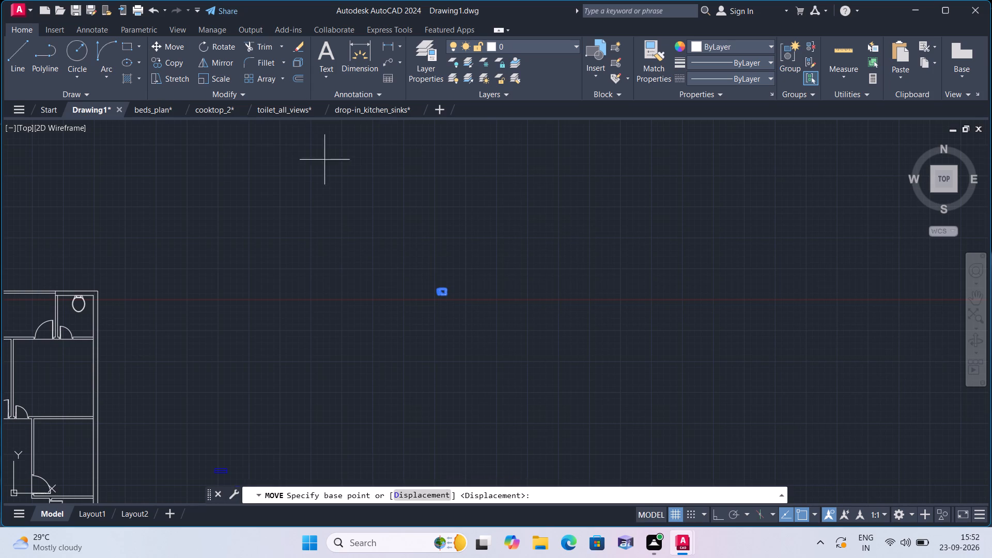
left_click(443, 291)
scroll(371, 281, "down", 2)
scroll(153, 342, "up", 4)
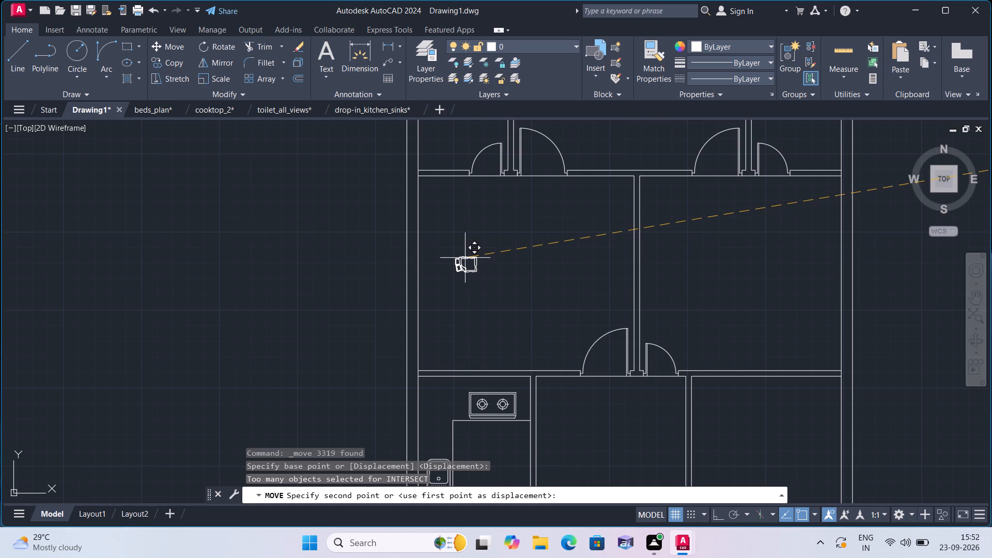
left_click(465, 258)
Scale up the small bed in the room above the kitchen freehand from a base point in its mattress.
scroll(472, 282, "up", 2)
left_click(507, 285)
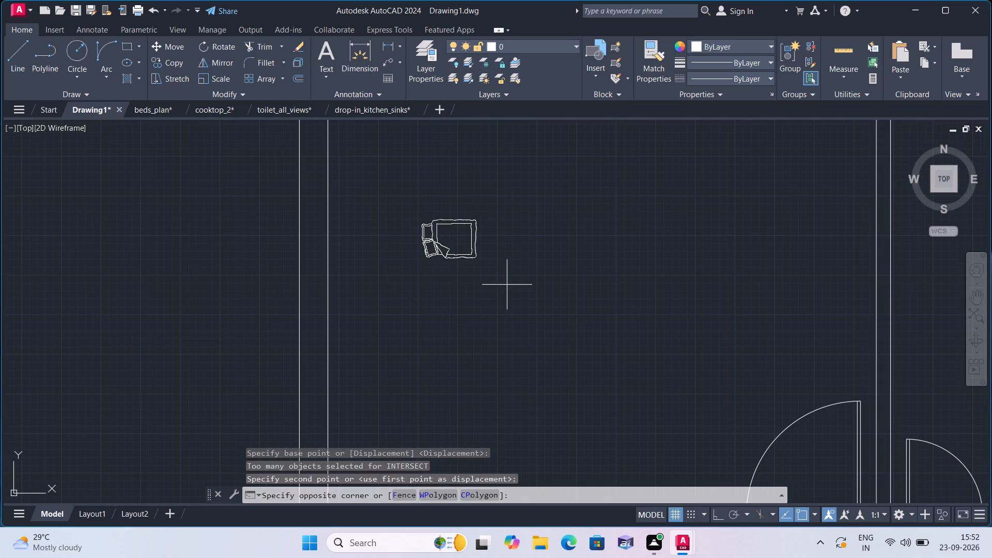
left_click(358, 178)
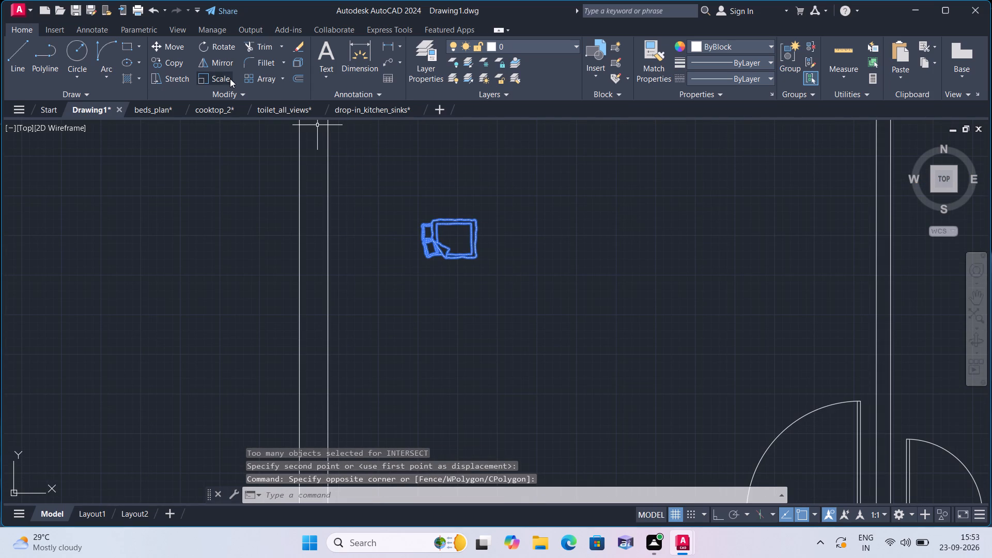
left_click(217, 76)
left_click(452, 237)
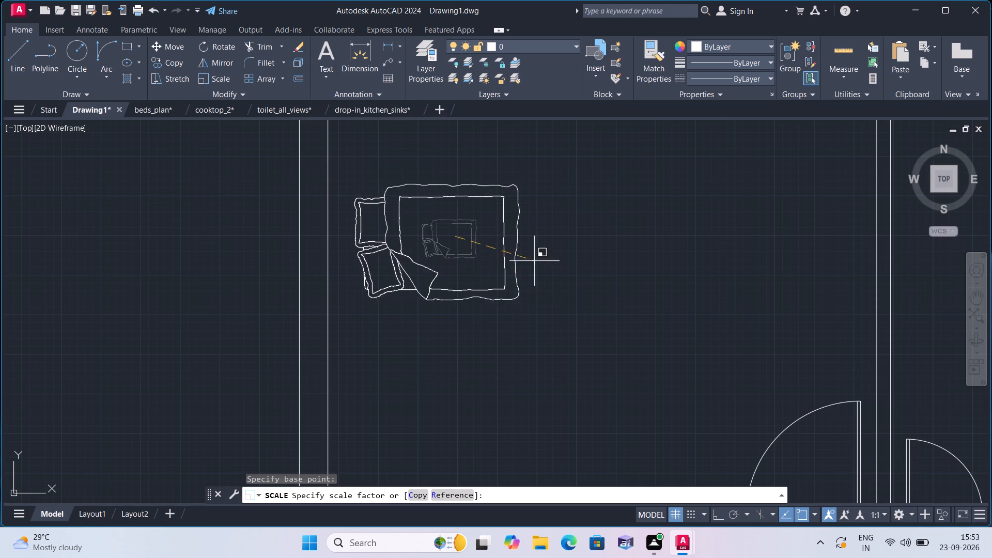
left_click(533, 253)
Move the enlarged bed about 1'-11" to the right, away from the room's left wall.
scroll(533, 253, "down", 2)
left_click(561, 297)
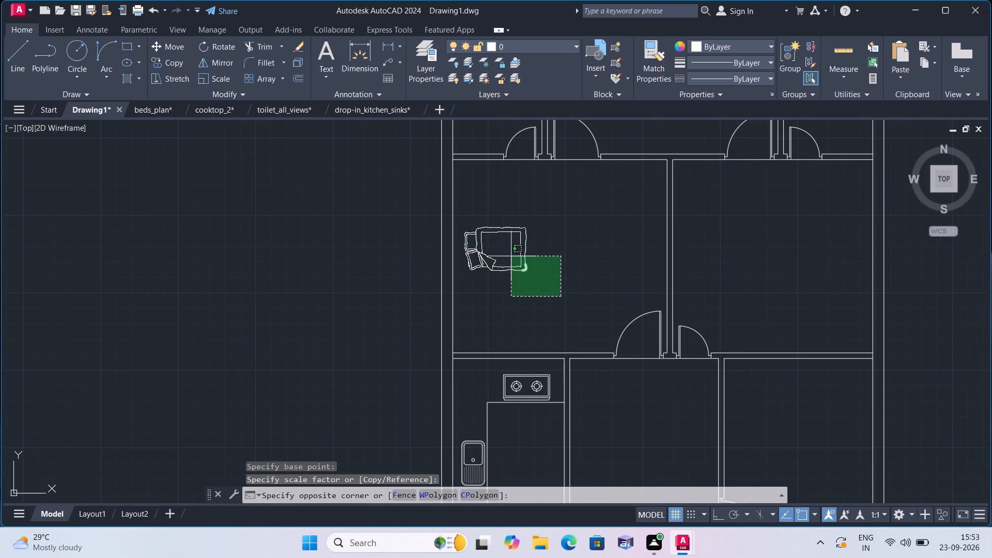
left_click(463, 211)
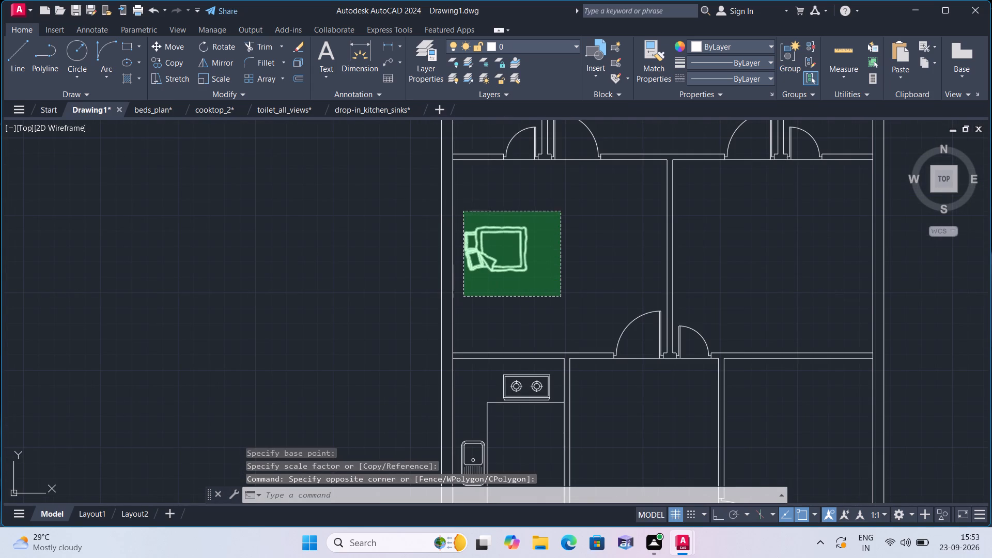
left_click(166, 44)
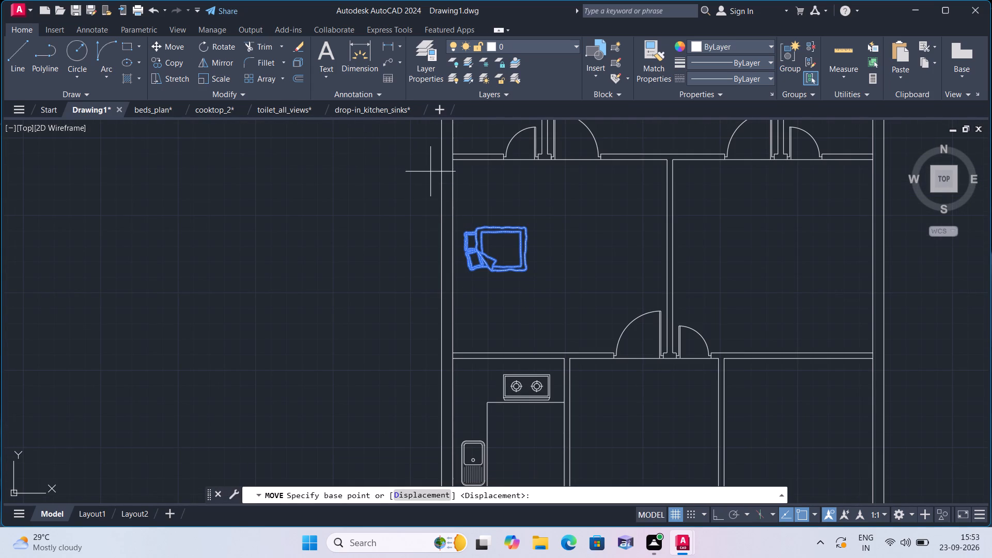
left_click(515, 239)
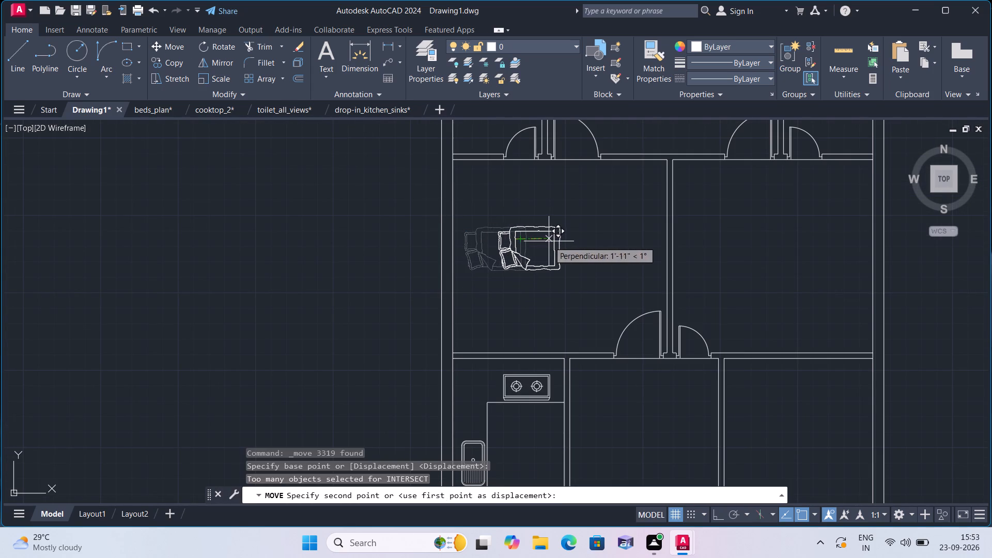
left_click(549, 241)
Scale the same bed up again freehand from mid-mattress until its pillows nearly reach the room's left wall.
left_click(606, 299)
left_click(472, 197)
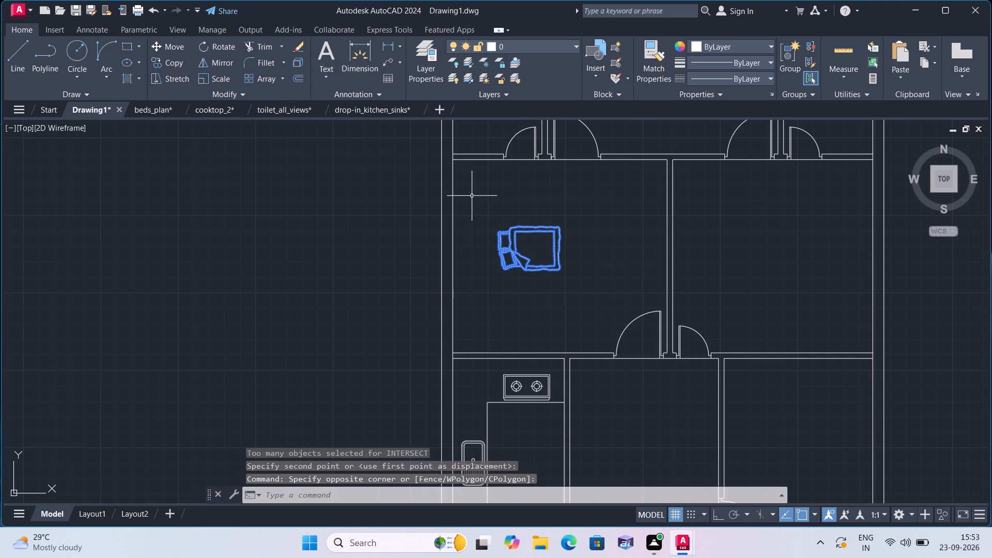
left_click(218, 79)
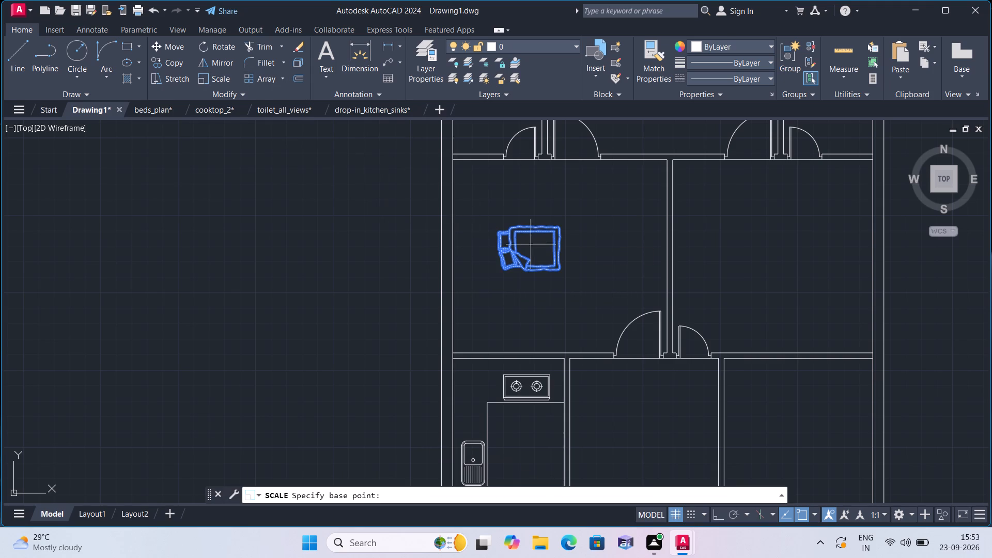
left_click(537, 241)
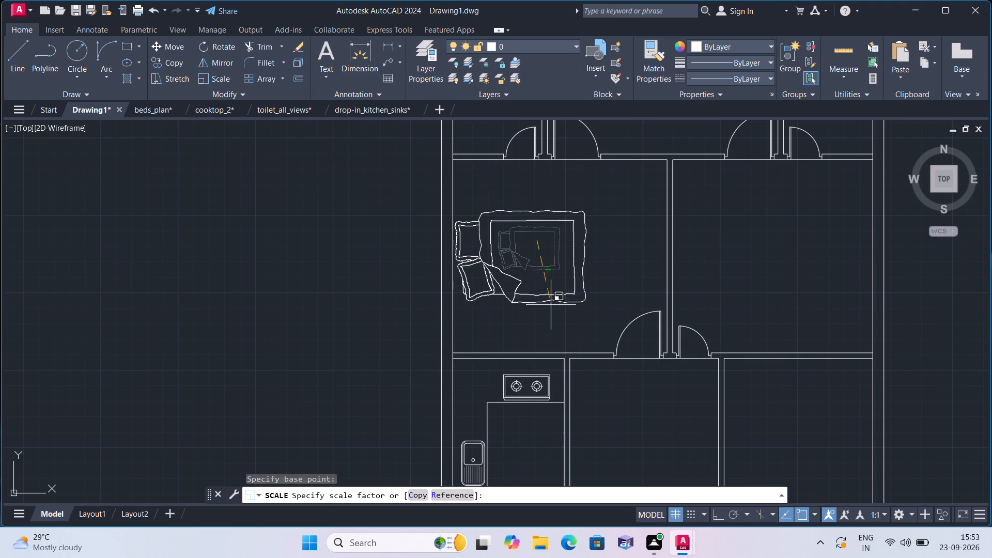
left_click(552, 305)
Scale the remaining oversized bed above the floor plan down freehand from a base point inside its mattress.
scroll(502, 260, "down", 1)
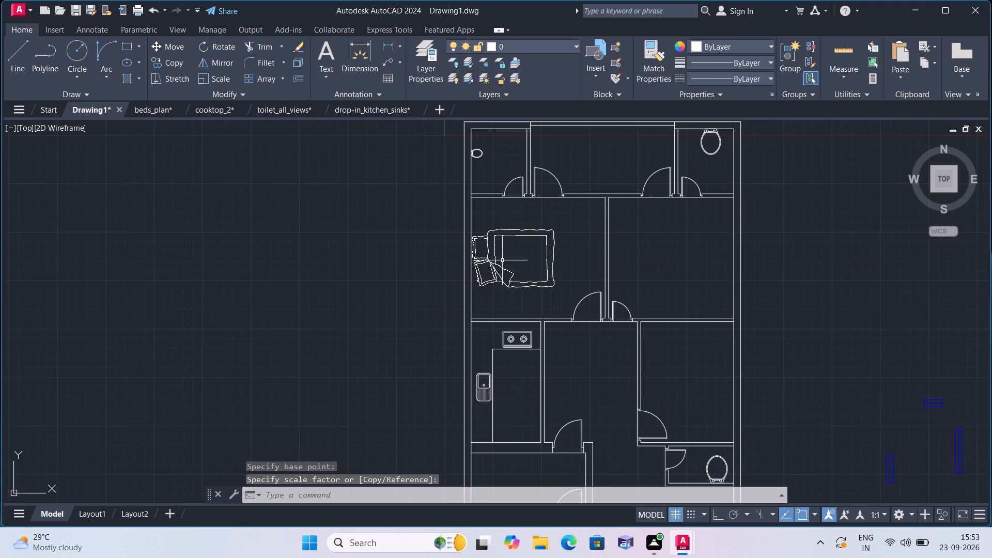
middle_click_drag(502, 260, 293, 276)
scroll(293, 276, "down", 2)
scroll(301, 288, "up", 1)
scroll(302, 287, "down", 1)
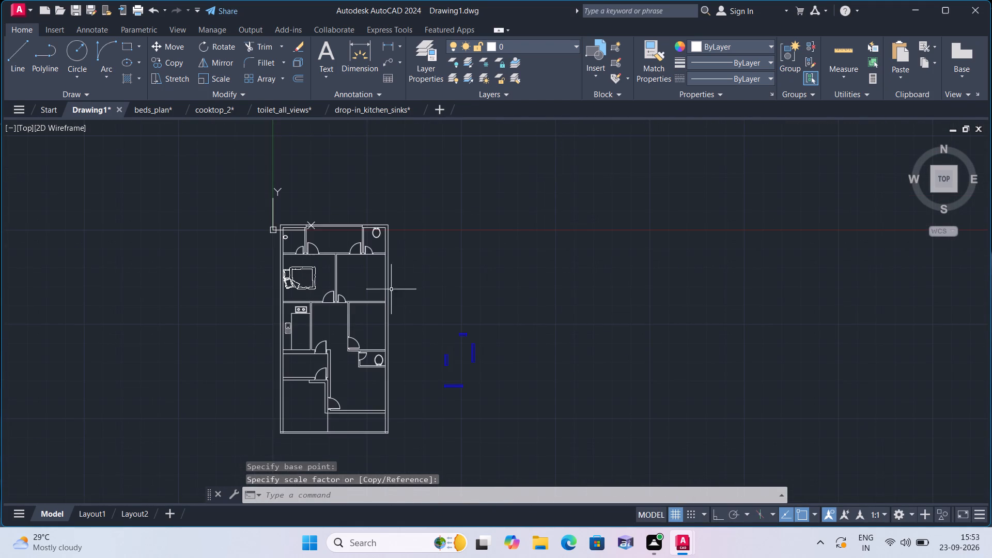
scroll(502, 283, "down", 2)
middle_click_drag(494, 246, 478, 330)
scroll(477, 340, "down", 1)
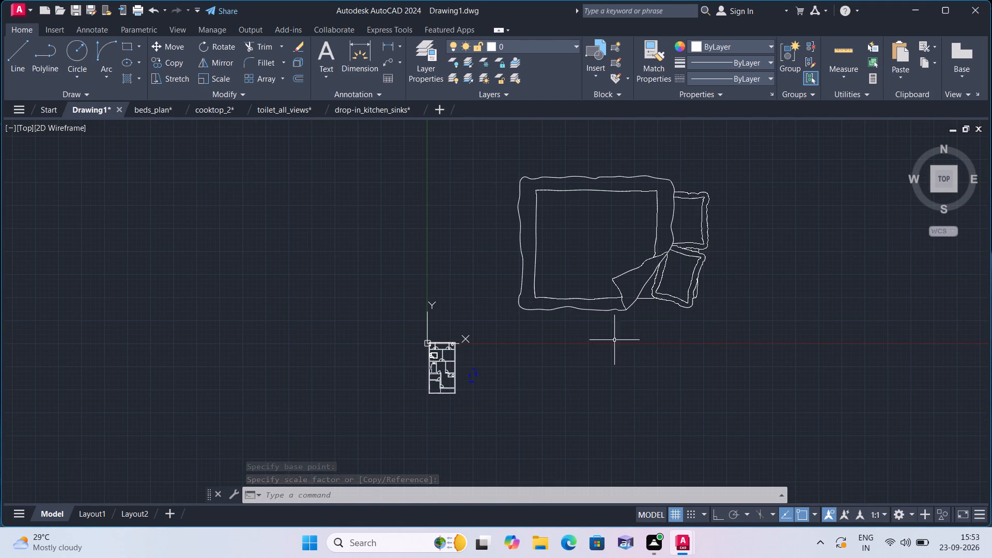
left_click(760, 332)
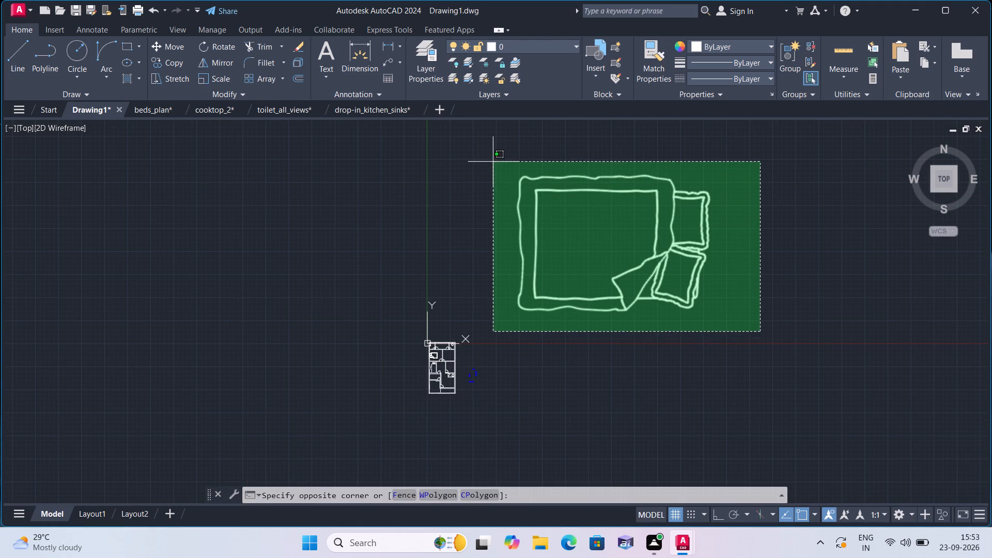
left_click(493, 162)
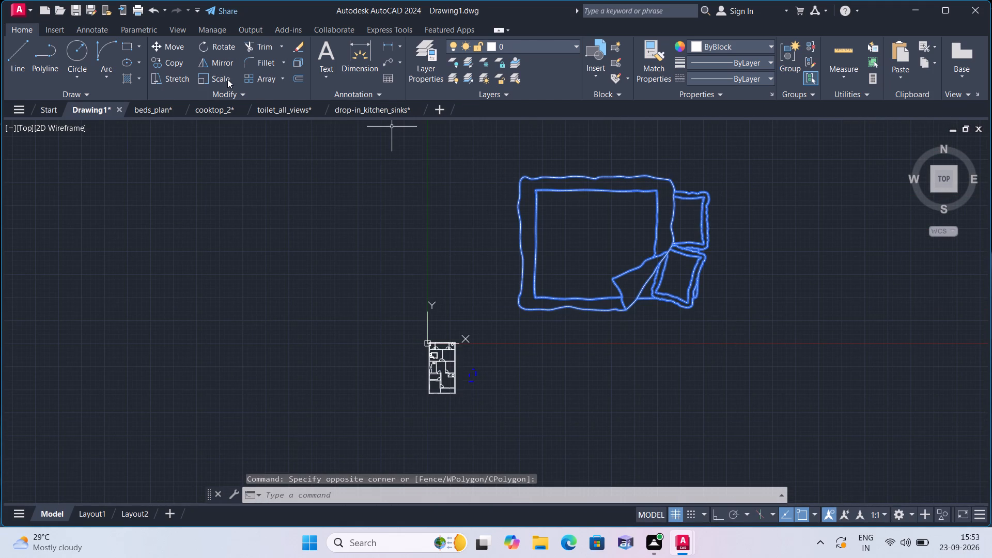
left_click(227, 79)
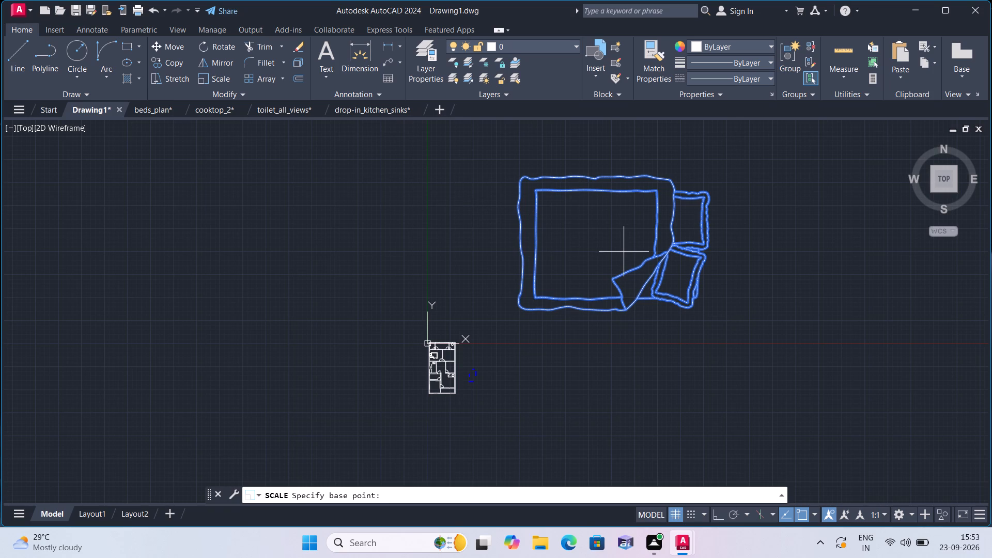
left_click(624, 252)
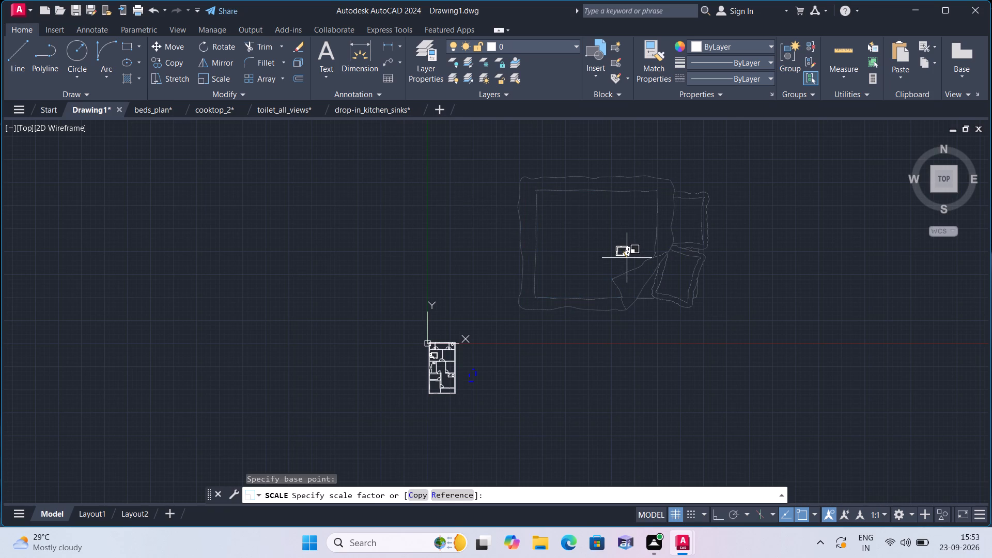
left_click(627, 258)
Move the scaled-down second bed to the empty area right of the floor plan, above the blue elements.
left_click(646, 266)
left_click(600, 234)
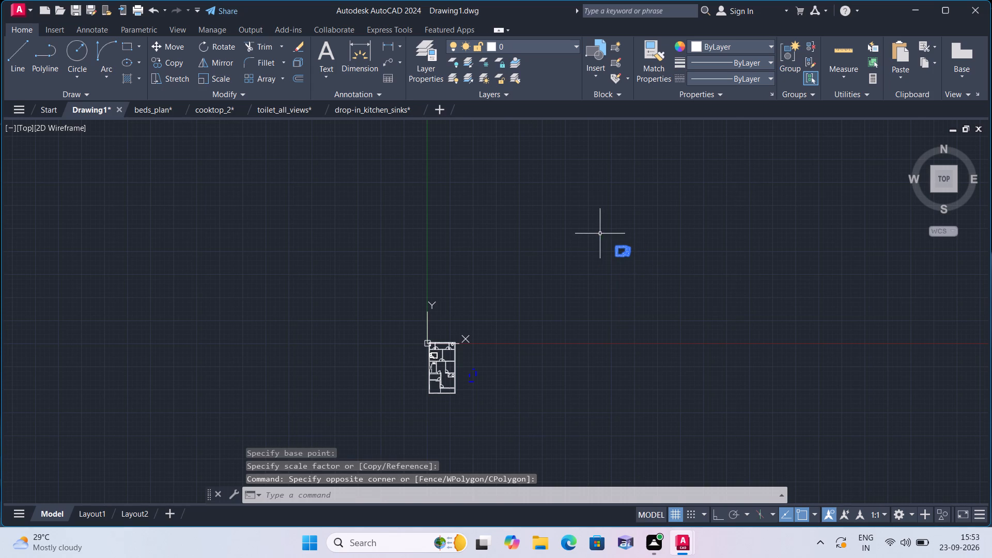
left_click(164, 47)
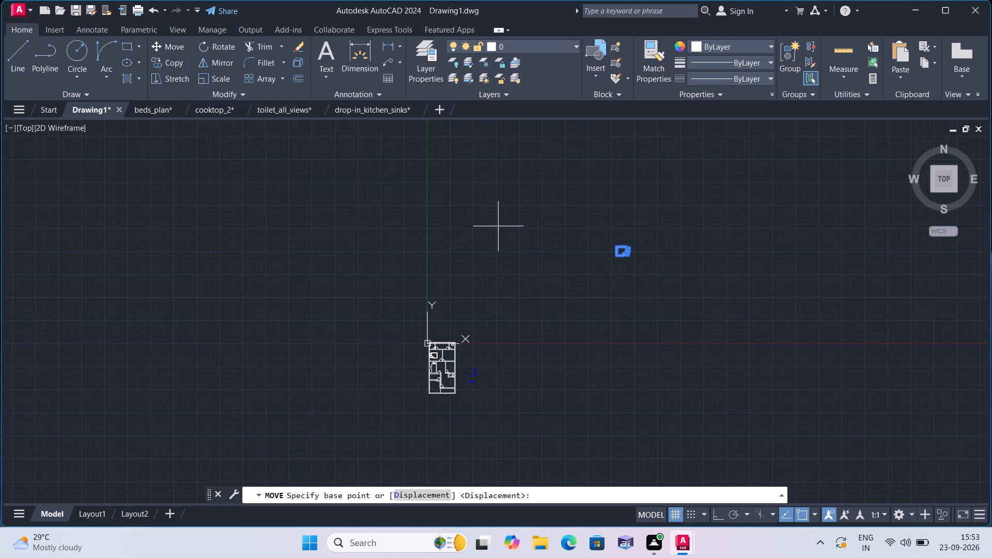
left_click(625, 251)
scroll(466, 374, "up", 1)
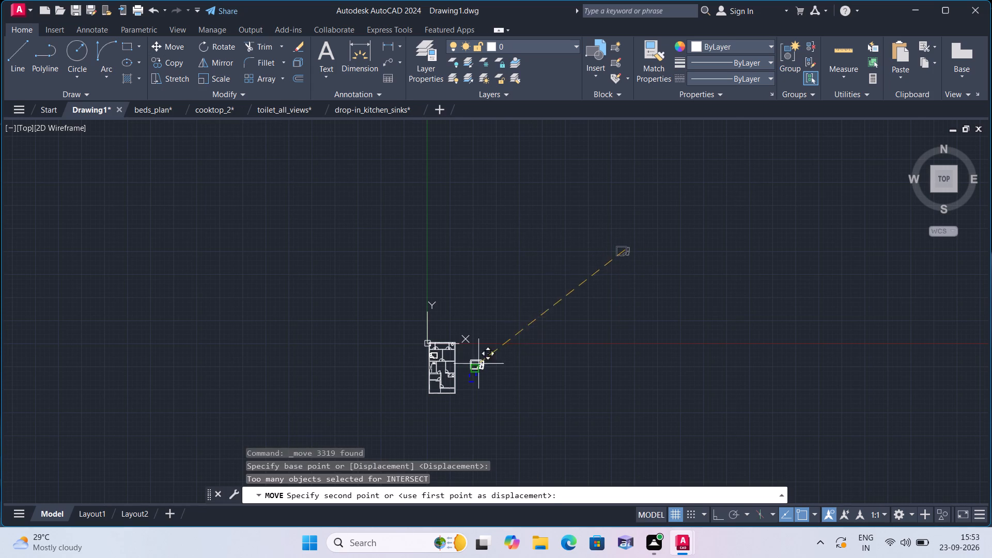
scroll(466, 374, "up", 3)
left_click(517, 234)
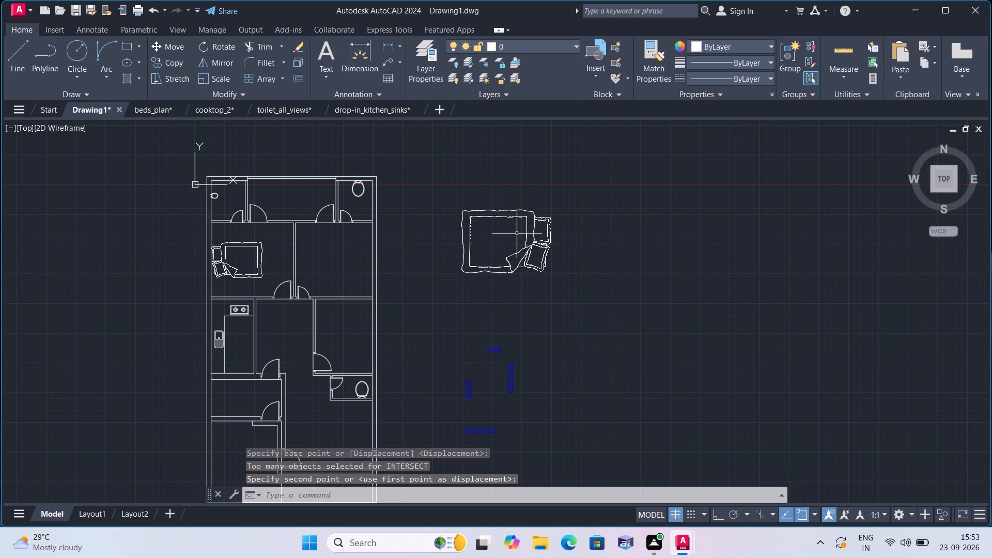
Scale the second bed down again freehand from mid-mattress to roughly the size of the bed already in the plan.
left_click(620, 277)
left_click(431, 168)
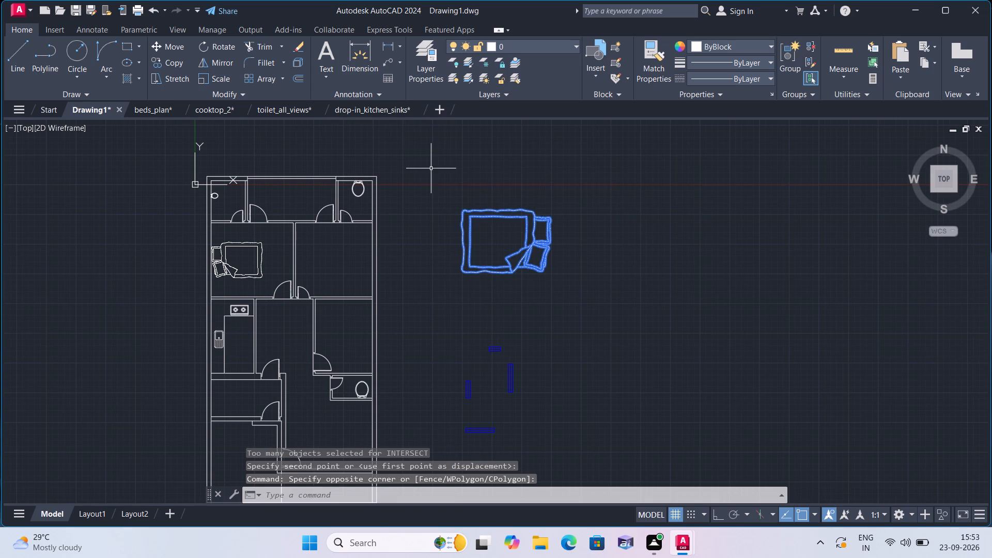
left_click(219, 80)
left_click(490, 240)
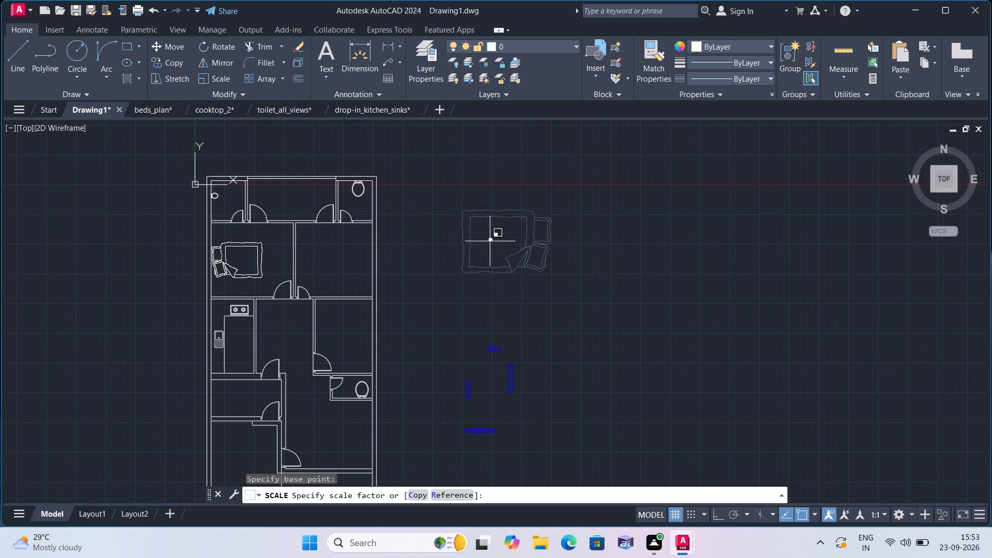
left_click(501, 257)
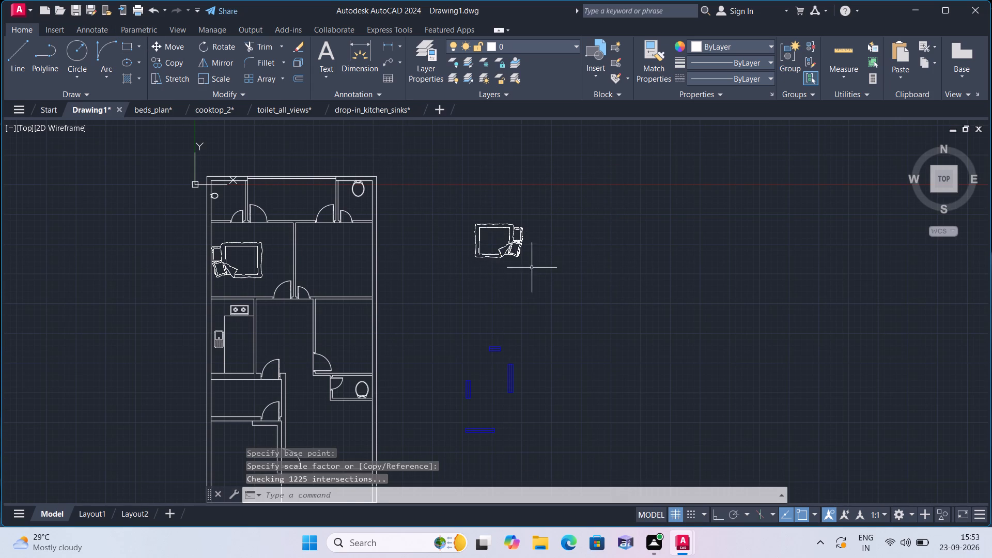
Move the second bed into the room right of the first bed's room, with its pillows near the right exterior wall.
left_click(563, 269)
left_click(420, 173)
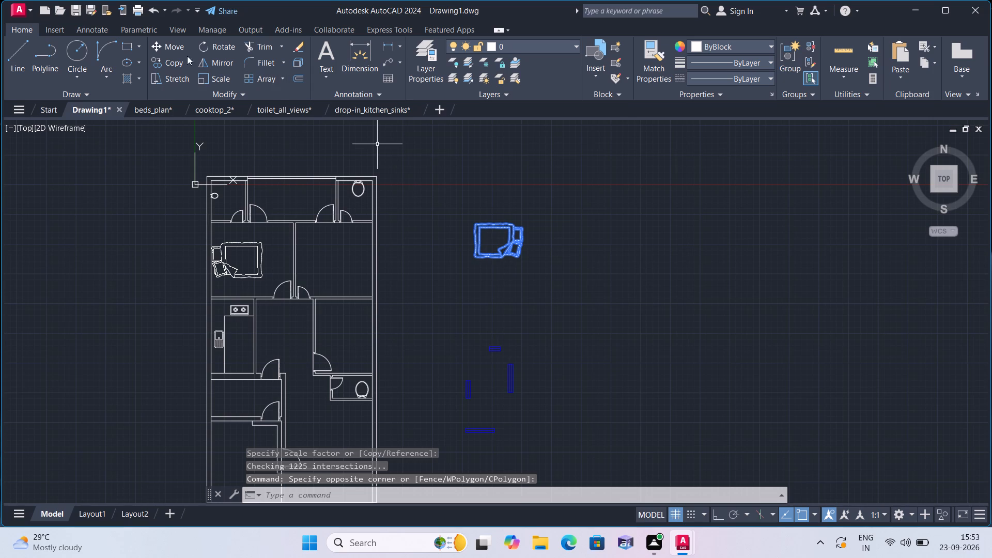
left_click(165, 39)
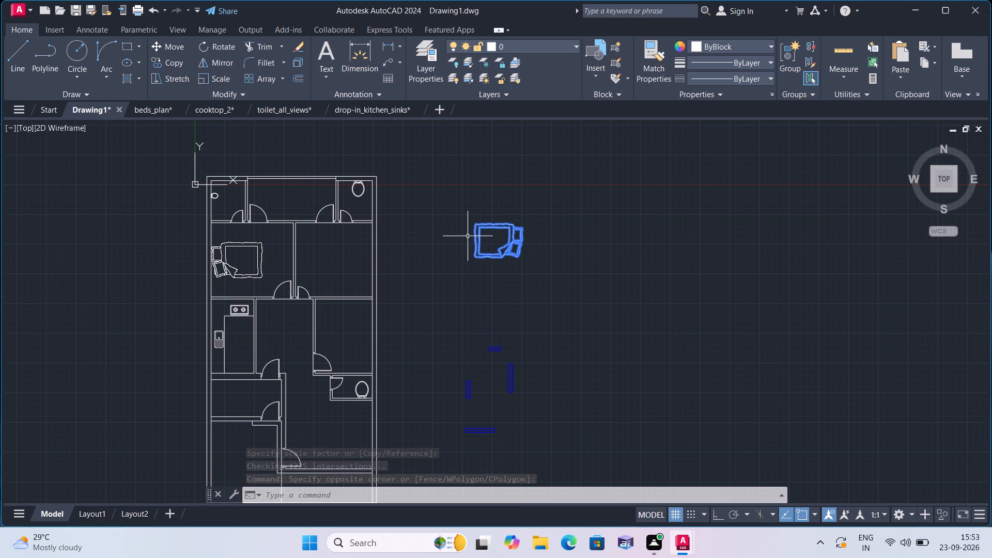
left_click(490, 235)
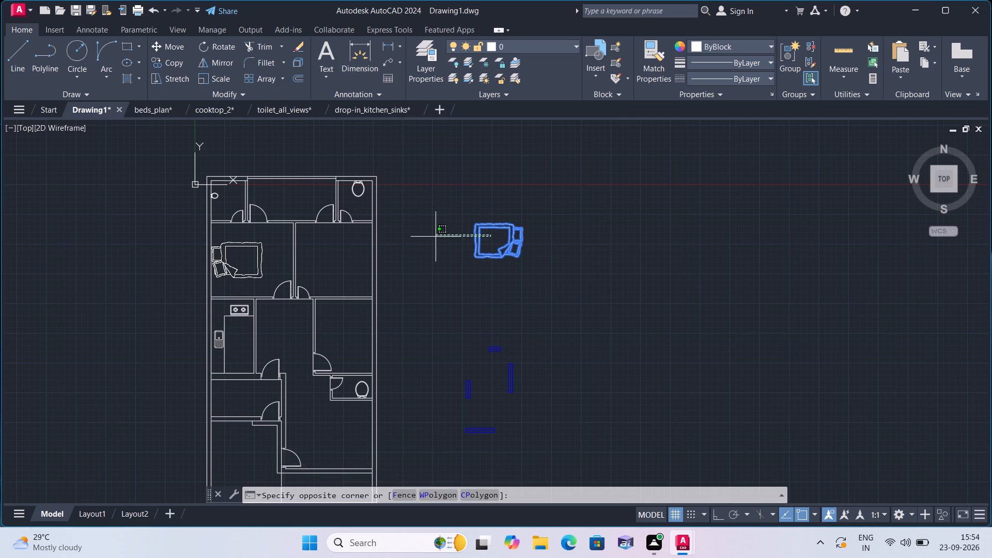
left_click(469, 211)
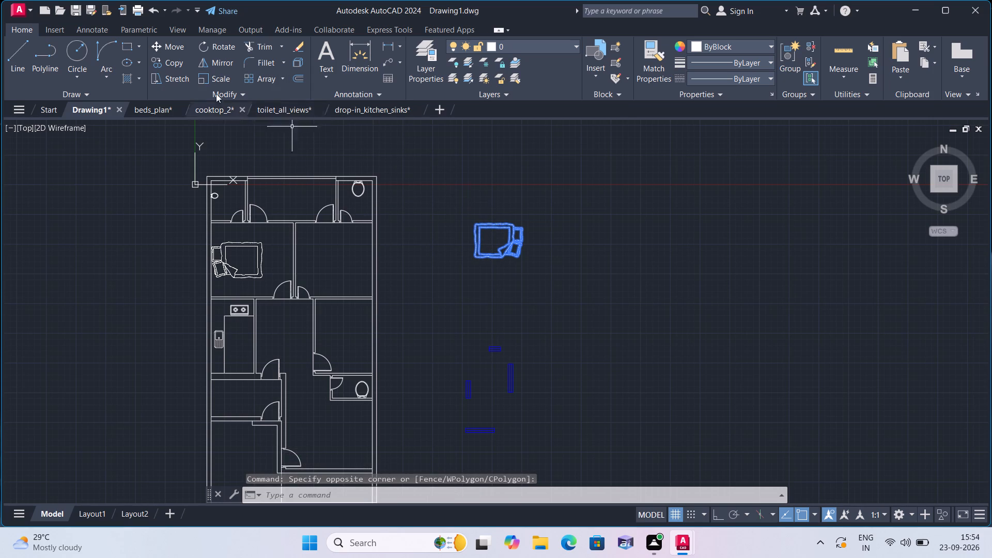
left_click(177, 44)
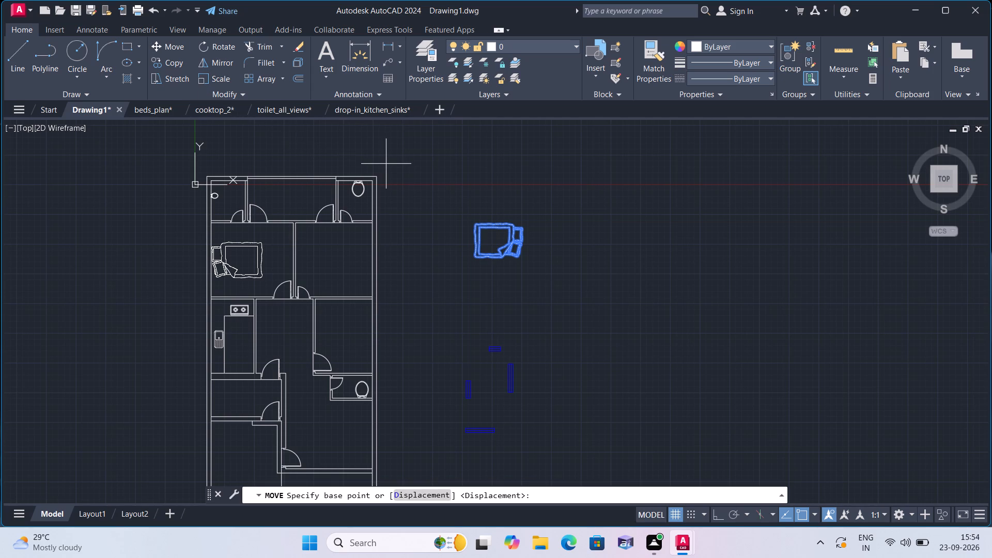
left_click(481, 233)
scroll(322, 245, "up", 2)
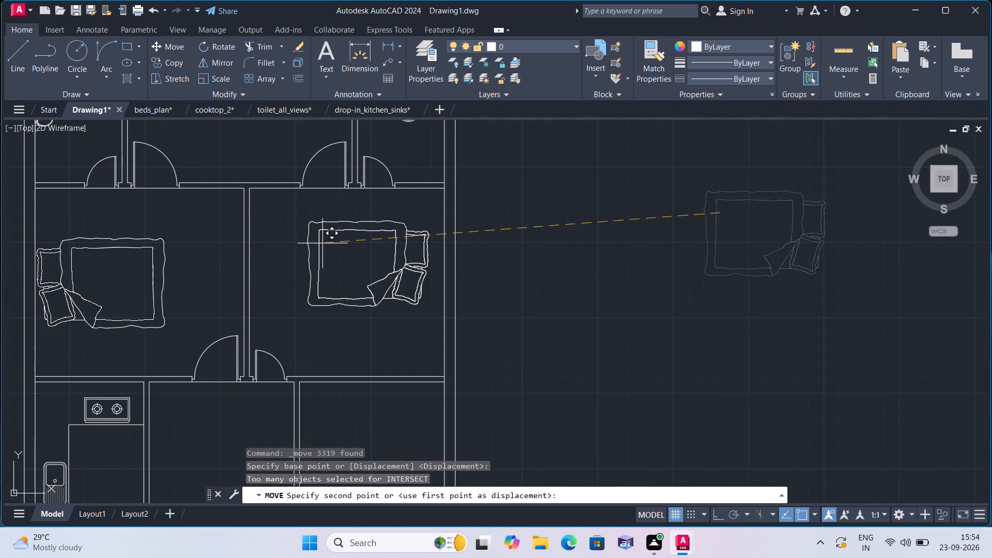
left_click(325, 236)
Copy the bed from the upper-right bedroom into the room below the small toilet near the right exterior wall.
middle_click_drag(325, 236, 372, 297)
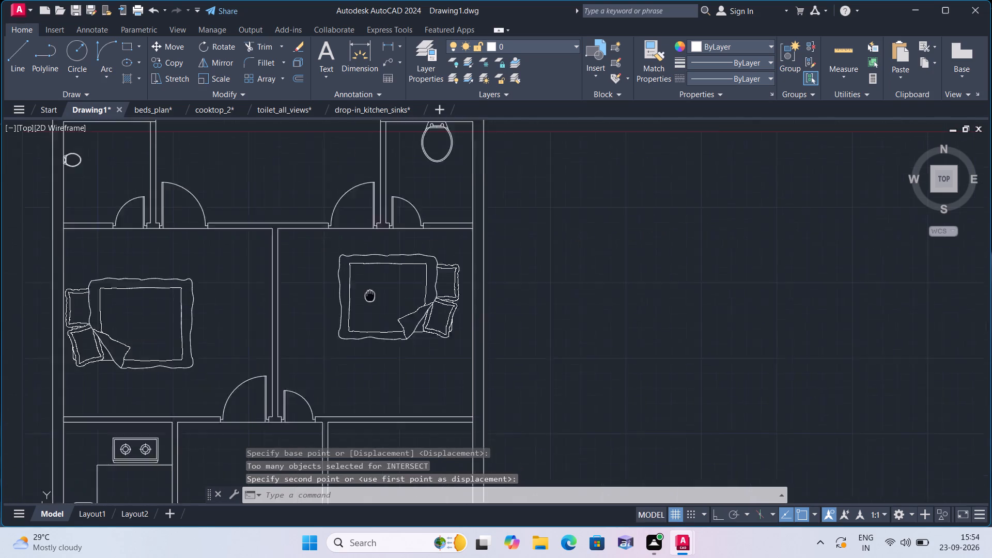
middle_click_drag(372, 297, 377, 298)
scroll(381, 322, "up", 1)
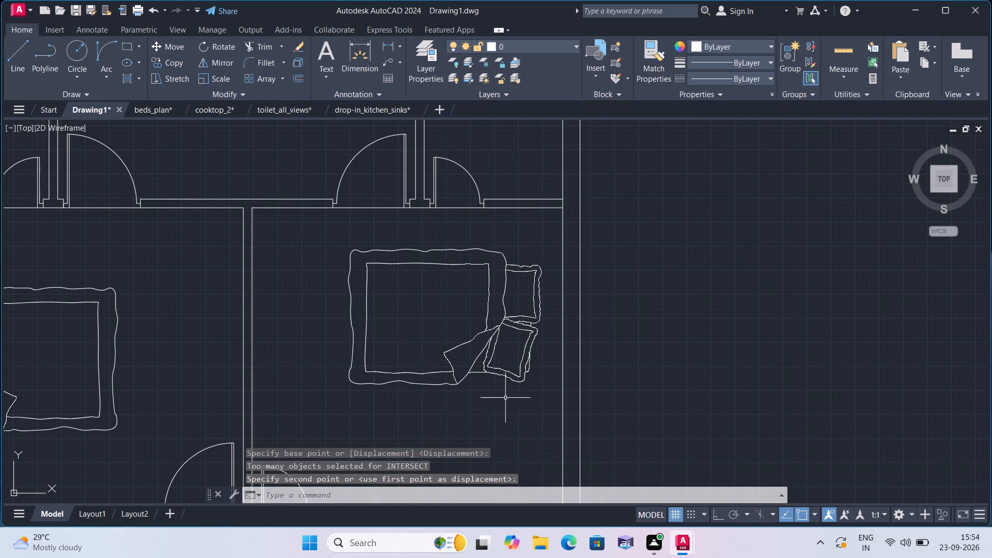
left_click(545, 397)
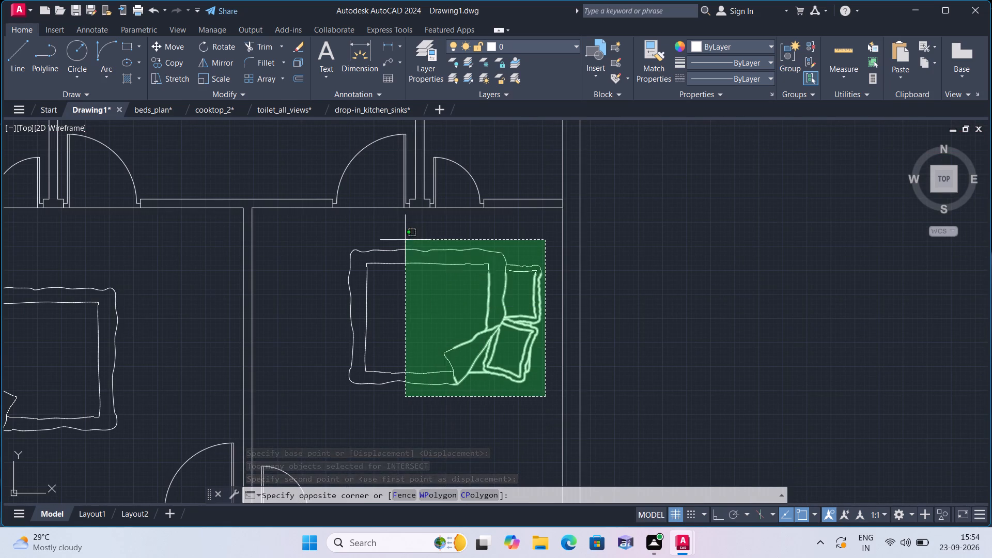
left_click(318, 238)
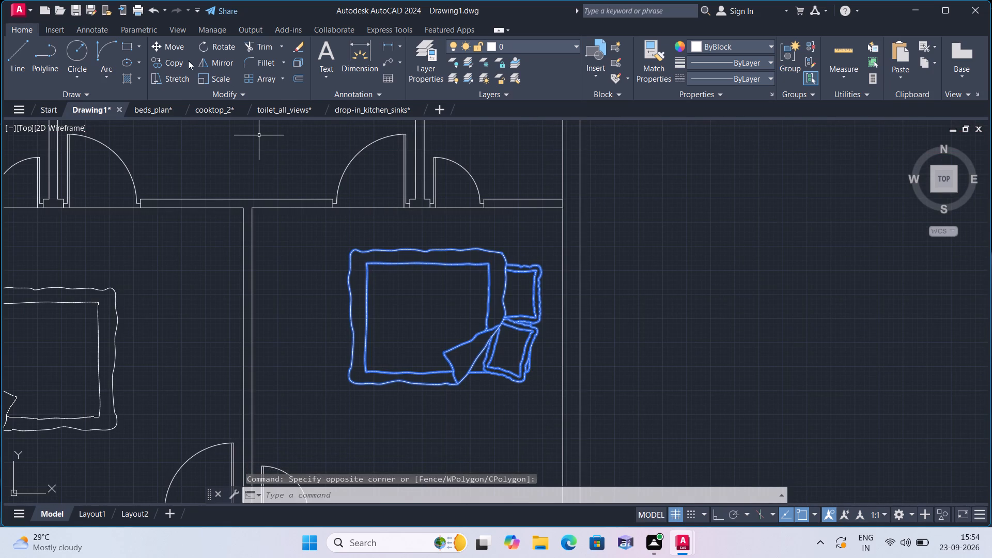
left_click(162, 59)
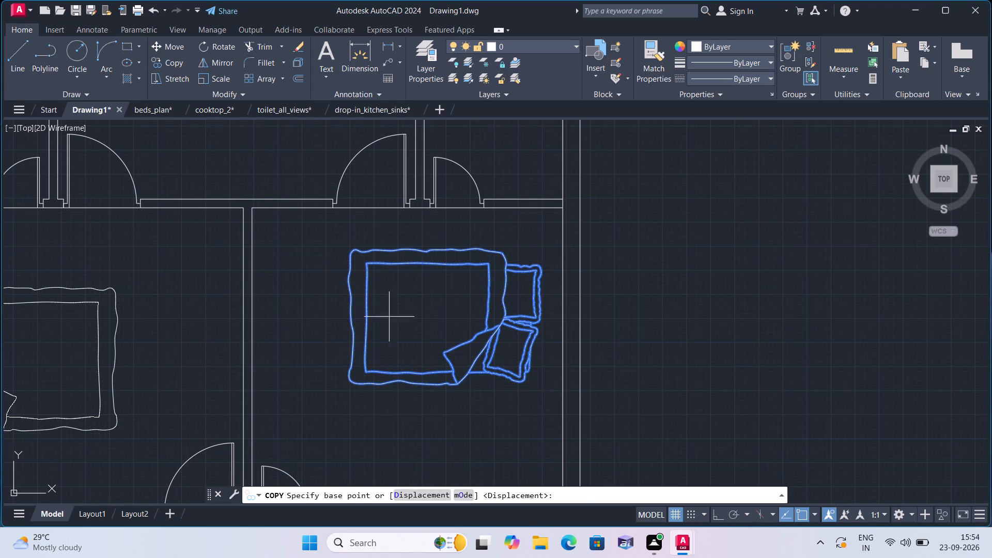
left_click(413, 333)
scroll(418, 363, "down", 2)
middle_click_drag(420, 375, 393, 221)
scroll(397, 176, "down", 1)
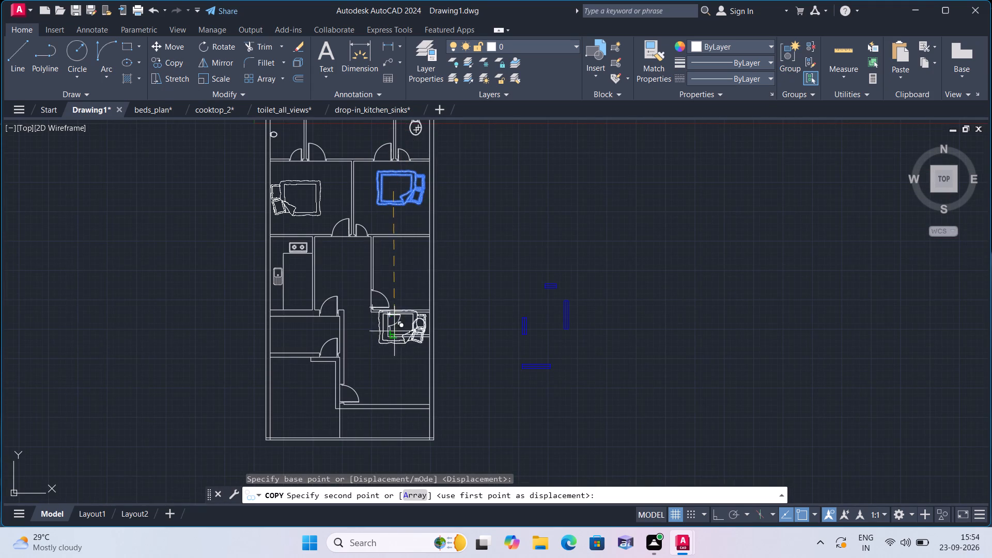
scroll(388, 359, "up", 2)
left_click(398, 389)
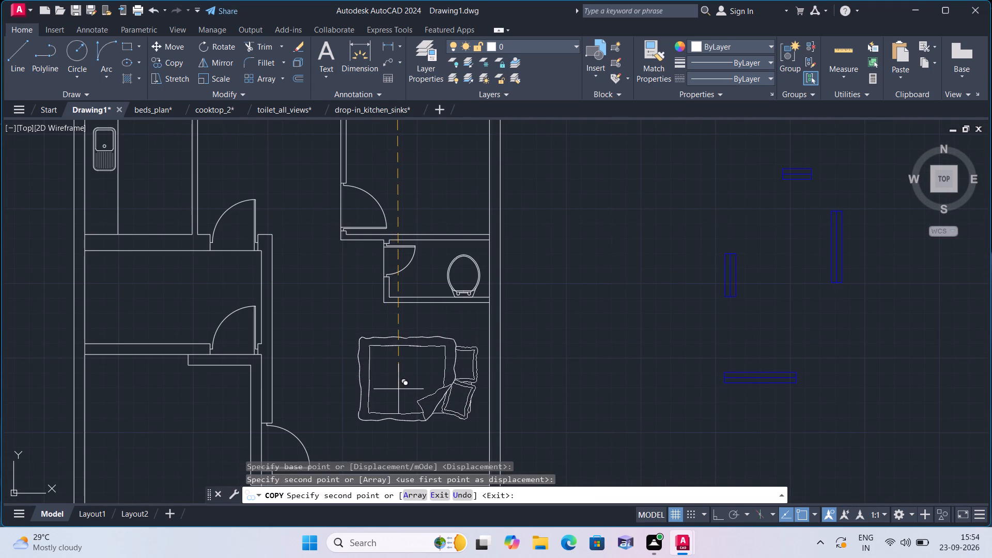
key("Escape")
Review the kitchen, bedrooms, toilets and lower rooms of the floor plan after placing the beds.
scroll(374, 374, "down", 1)
middle_click_drag(213, 339, 359, 319)
scroll(213, 339, "down", 1)
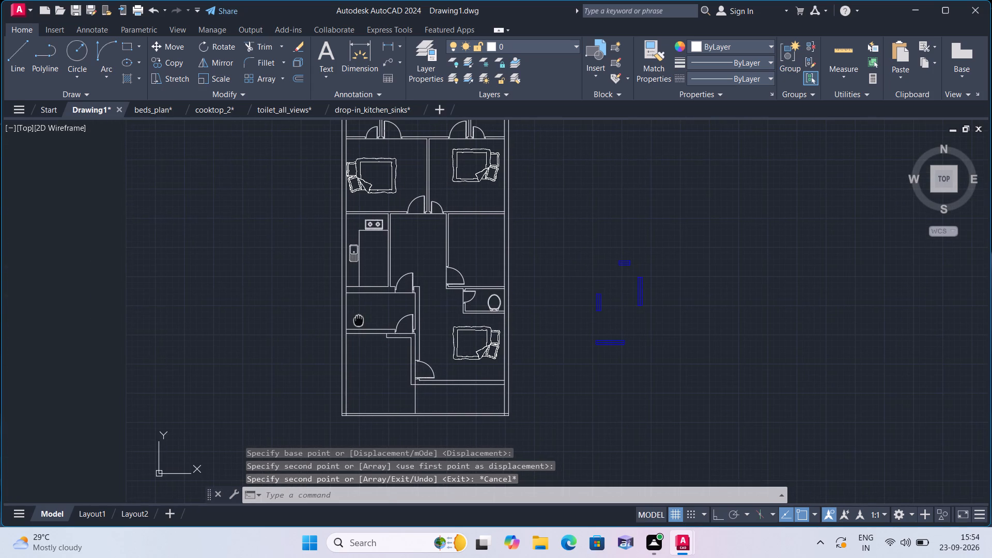
scroll(326, 263, "up", 3)
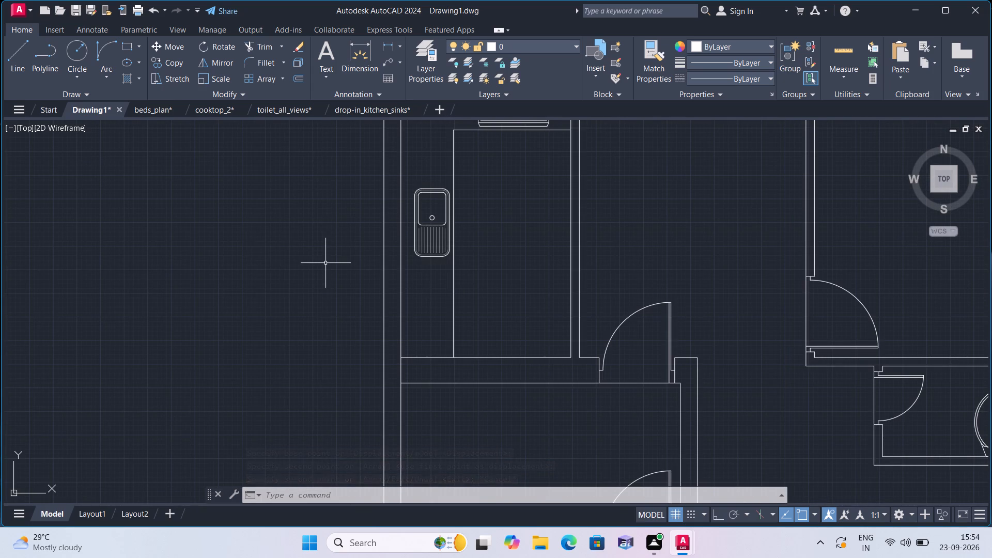
middle_click_drag(492, 195, 484, 240)
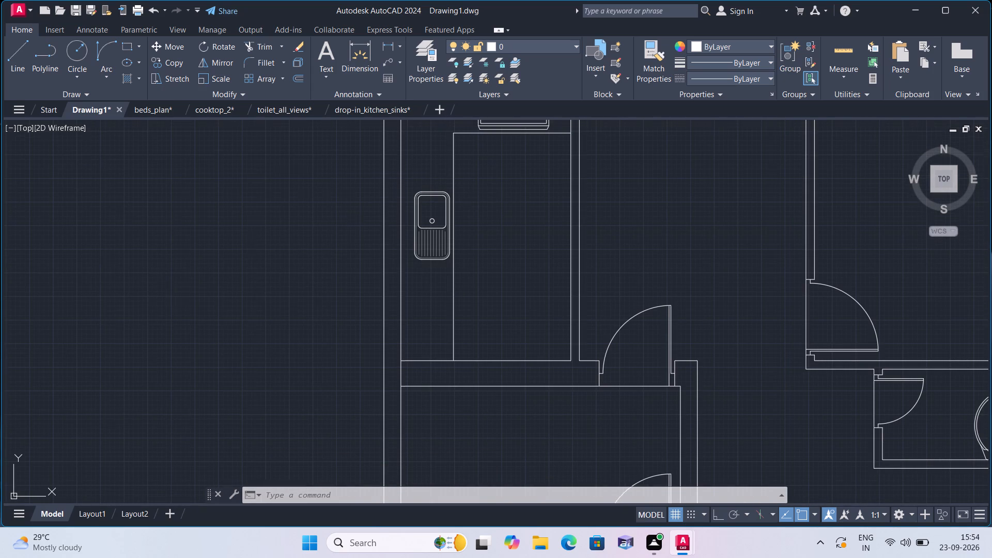
middle_click_drag(484, 240, 451, 321)
middle_click_drag(464, 205, 379, 357)
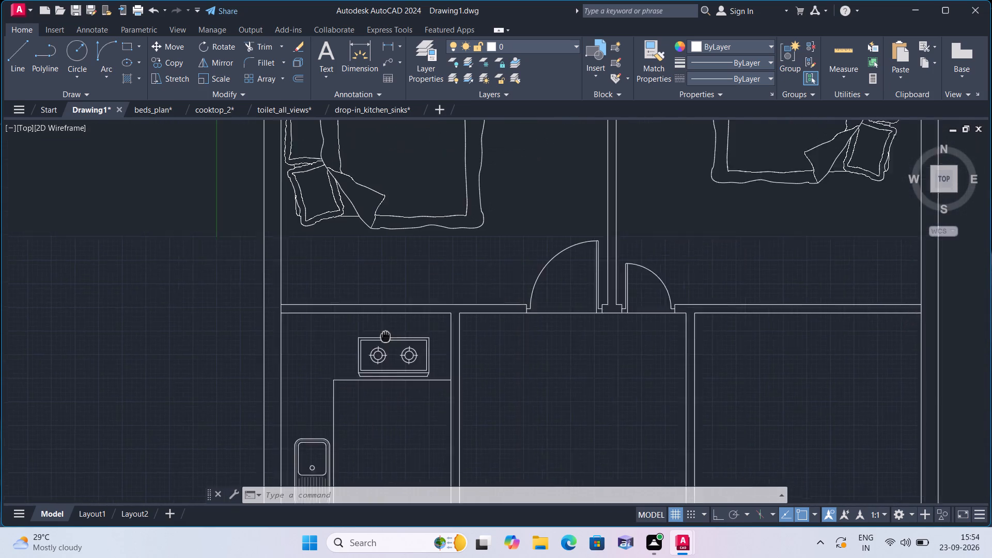
middle_click_drag(379, 357, 379, 357)
scroll(390, 328, "down", 1)
middle_click_drag(399, 249, 396, 350)
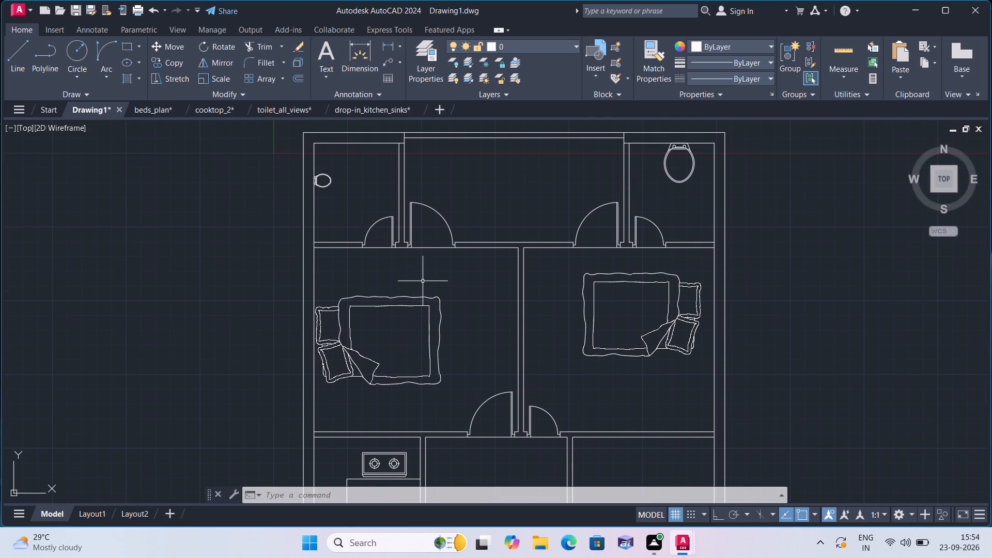
scroll(423, 281, "down", 1)
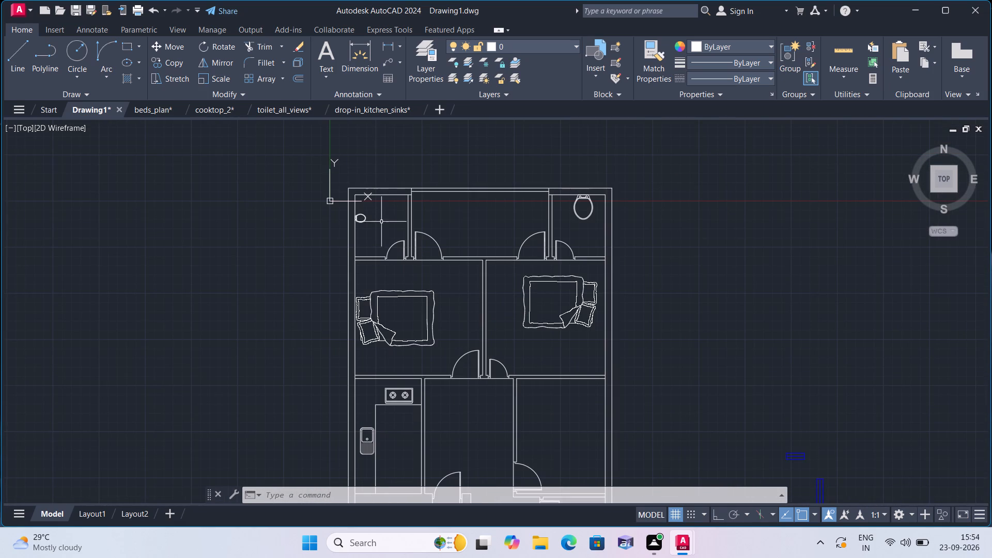
middle_click_drag(474, 326, 452, 274)
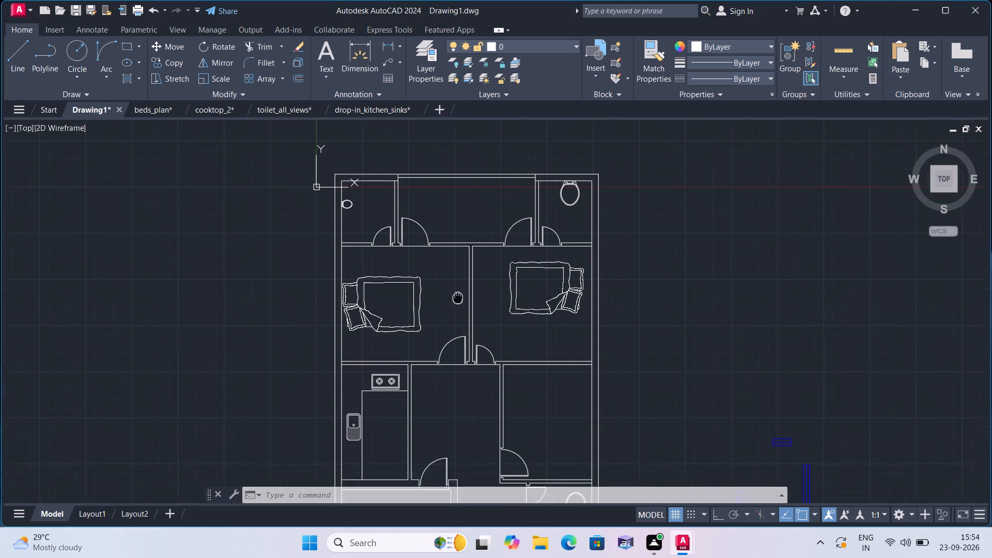
scroll(451, 266, "down", 1)
middle_click_drag(452, 274, 453, 207)
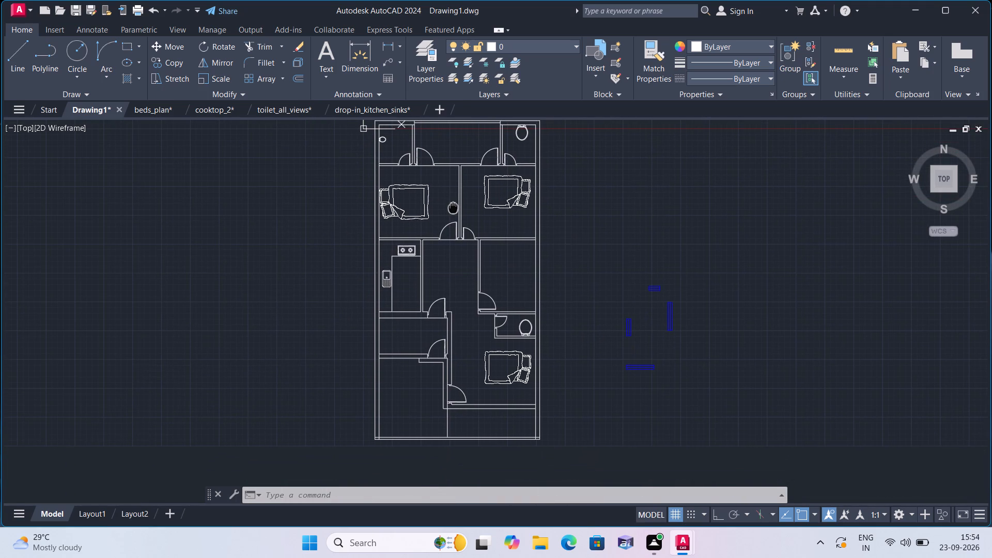
In the narrow room below the kitchen, offset the upper and lower walls' inner lines 3' into the room.
scroll(423, 339, "up", 2)
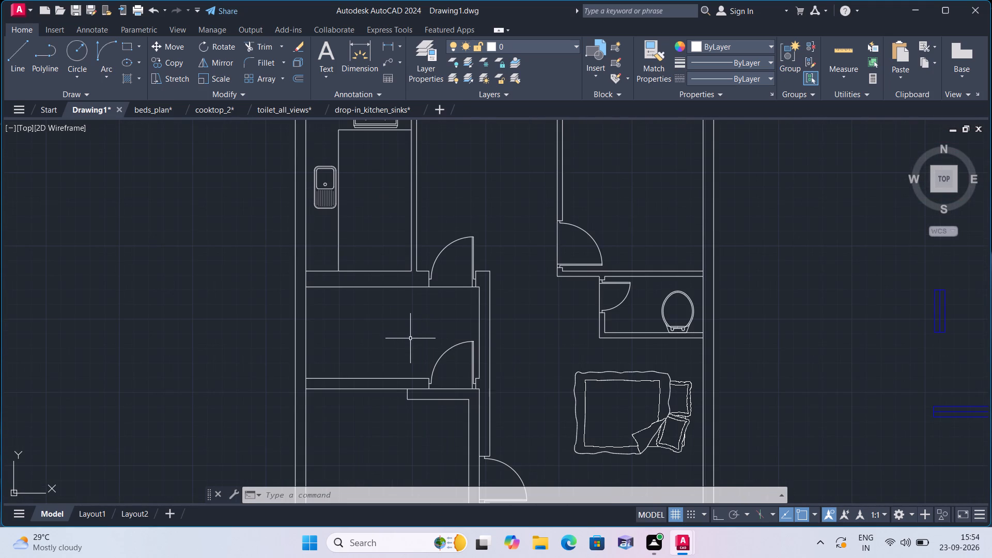
middle_click_drag(412, 337, 570, 296)
scroll(570, 292, "up", 1)
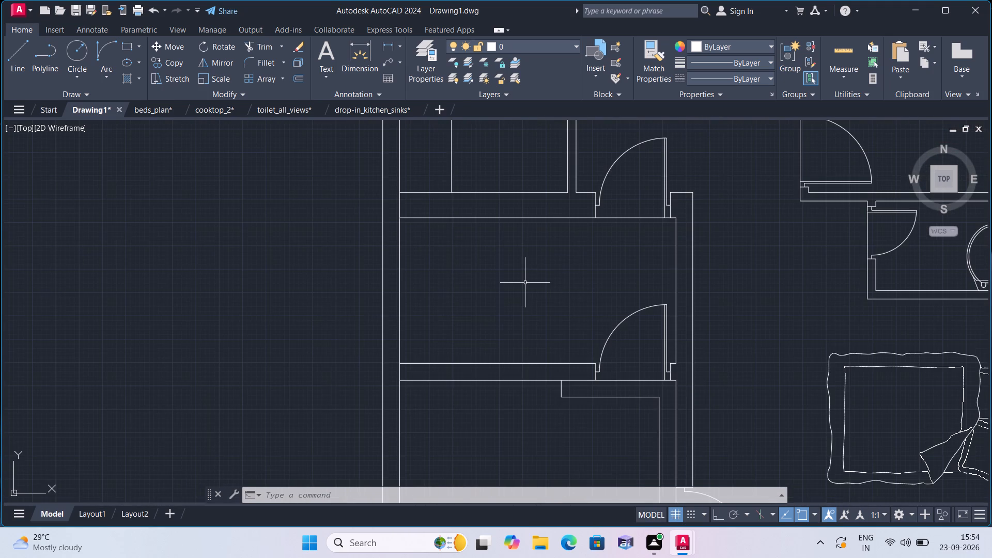
middle_click_drag(525, 283, 607, 356)
type("offset")
key("space")
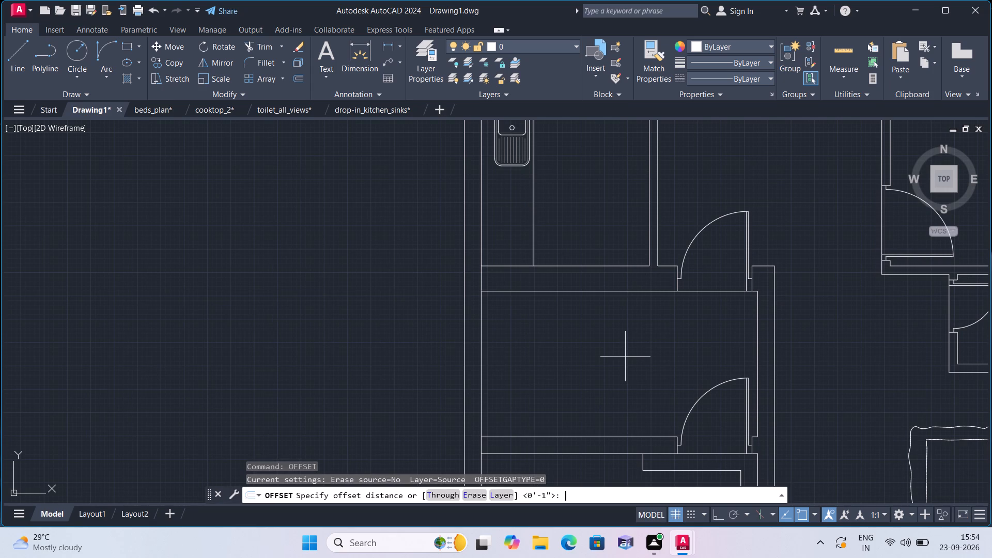
type("3'")
key("space")
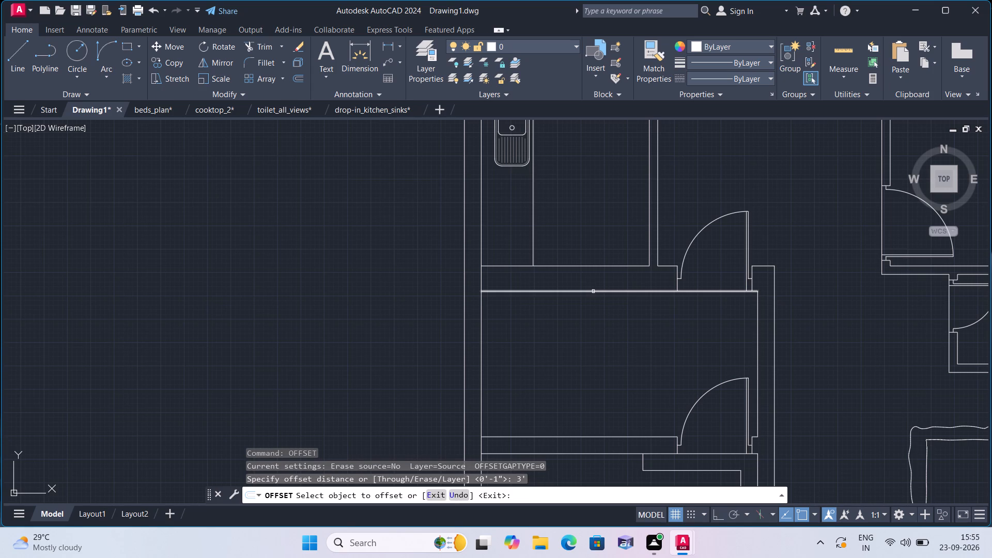
left_click(595, 292)
left_click(602, 335)
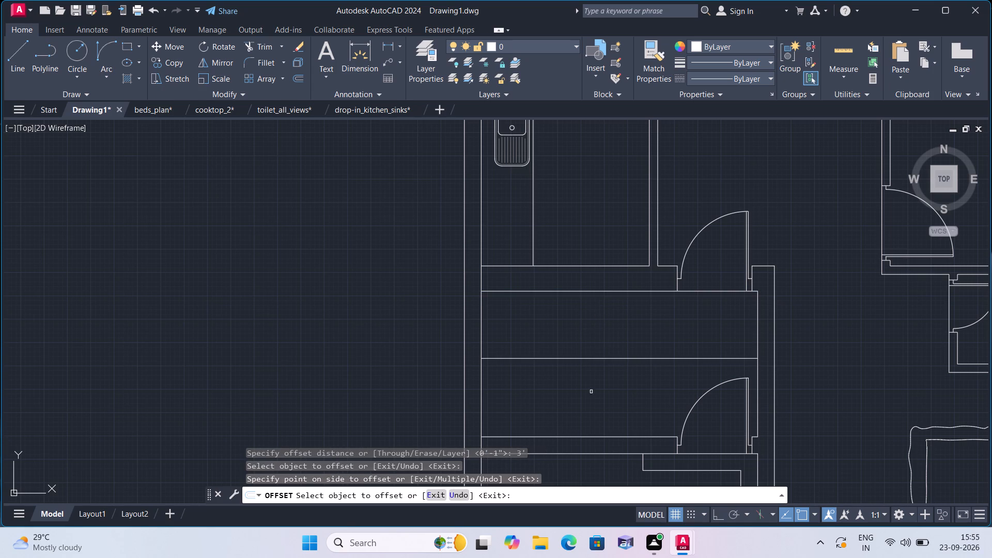
left_click(578, 437)
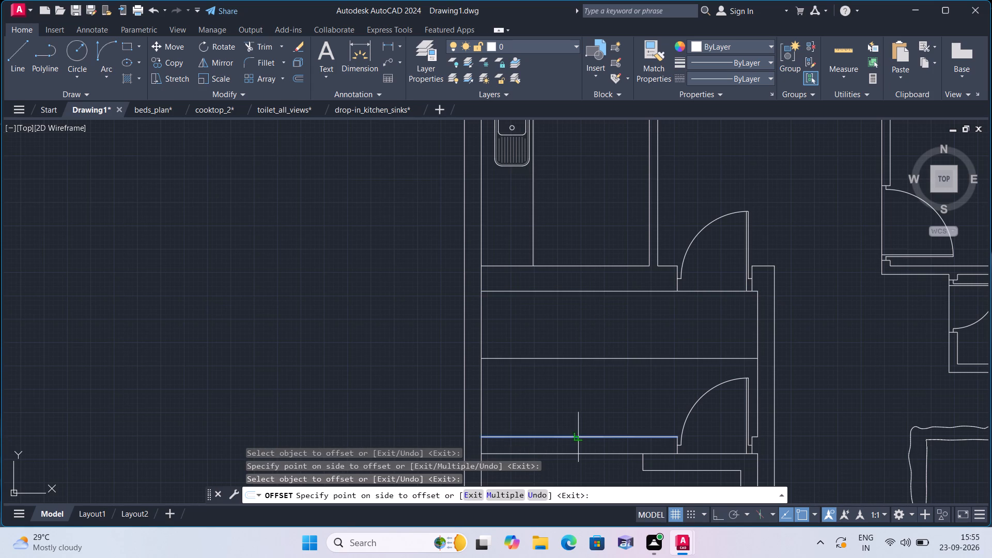
left_click(577, 383)
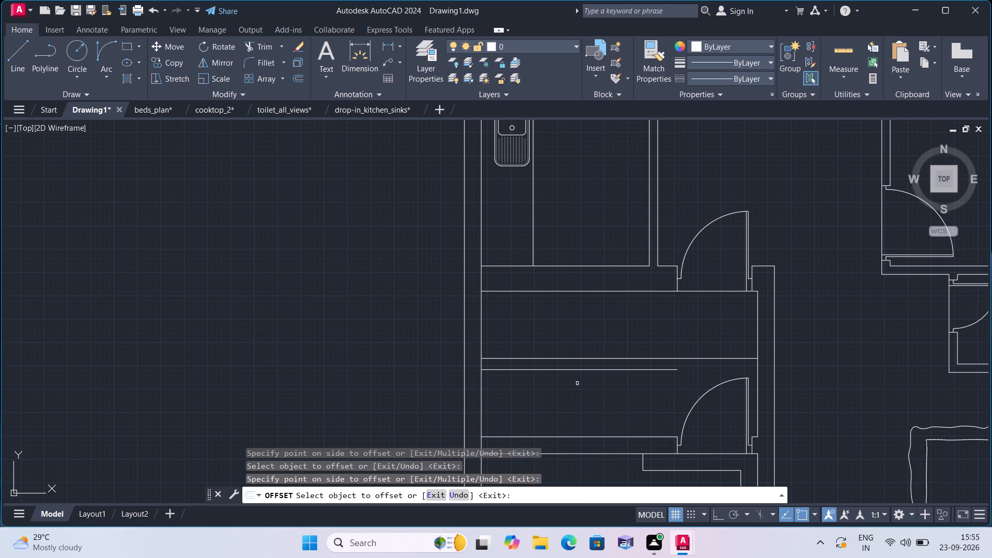
key("space")
Offset the left exterior wall's inner line 3'3" into the narrow room below the kitchen.
key("space")
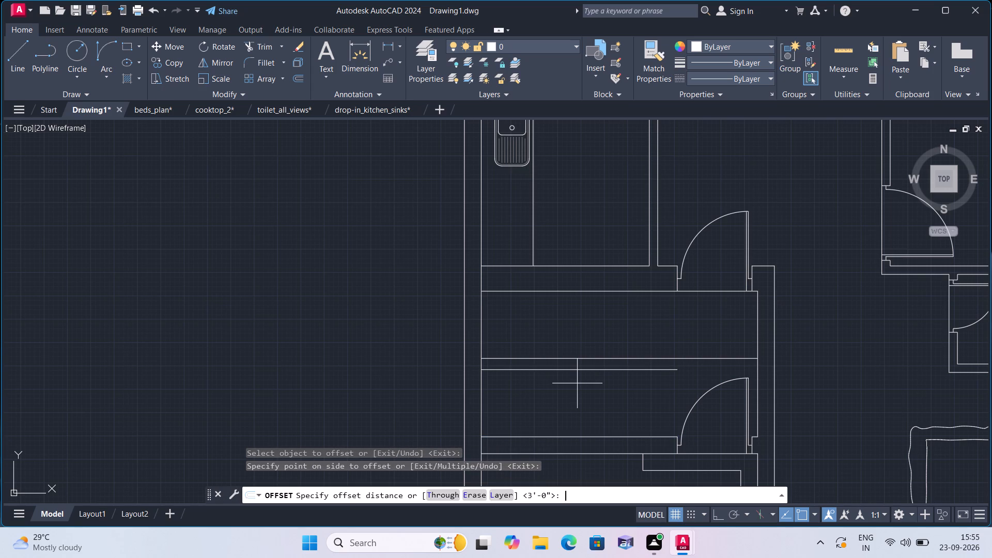
type("3'3\"")
key("space")
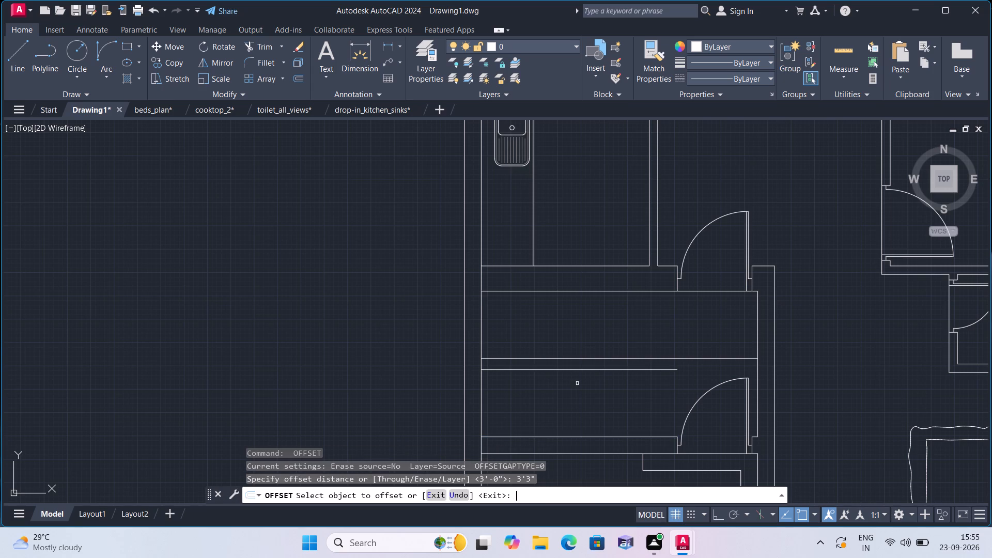
left_click(481, 389)
left_click(526, 384)
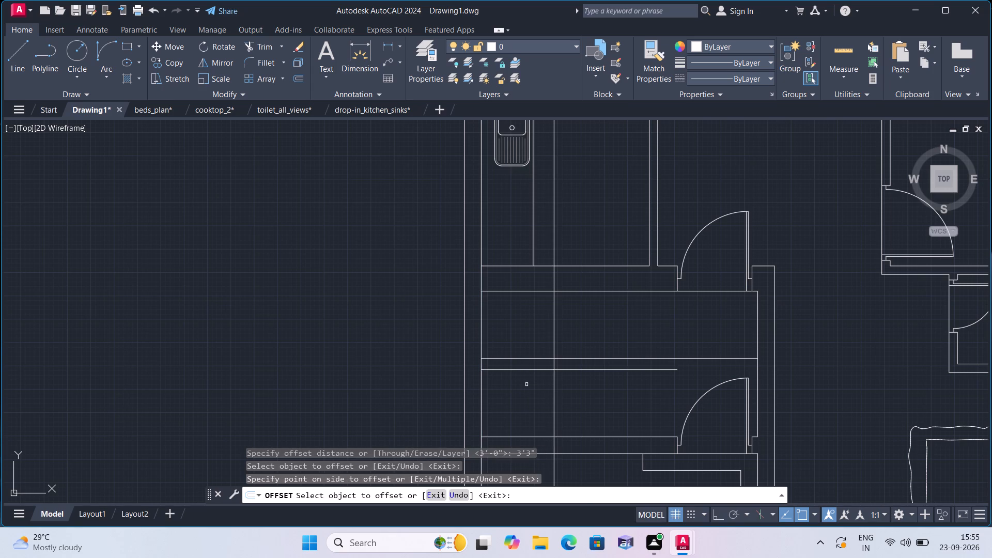
key("space")
Trim the new vertical line where it crosses the narrow room's lower and upper wall thicknesses.
type("trim")
key("space")
scroll(566, 386, "down", 2)
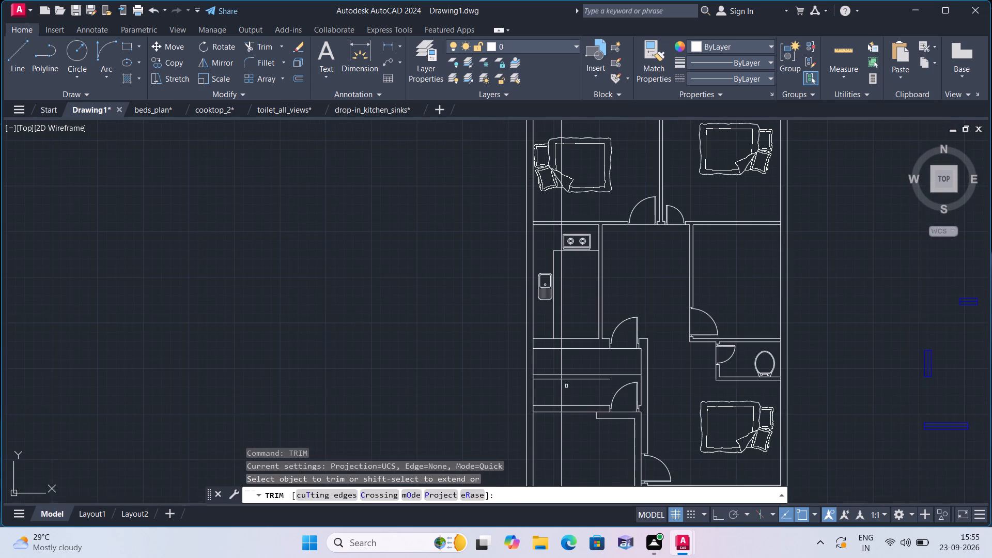
middle_click_drag(593, 444, 586, 360)
scroll(586, 360, "down", 1)
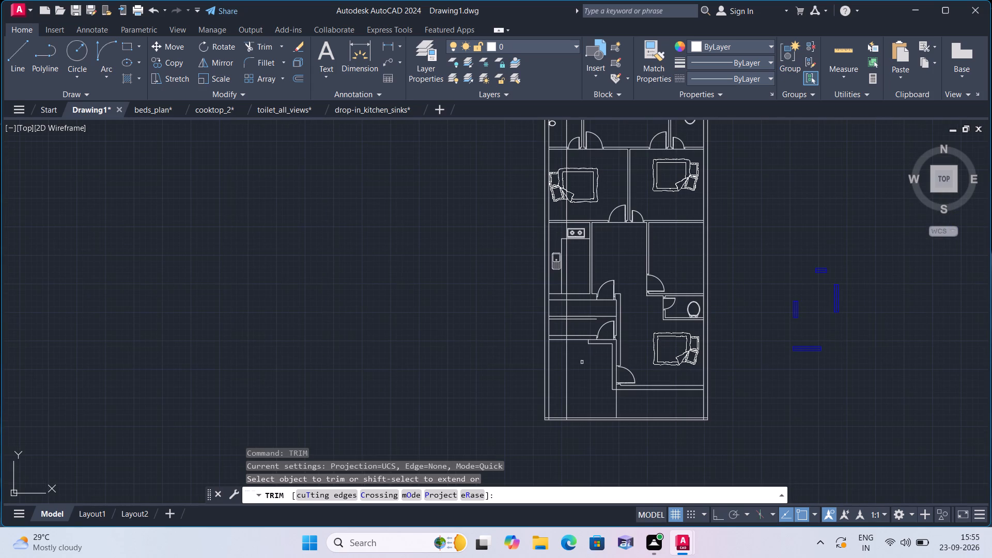
scroll(571, 336, "up", 3)
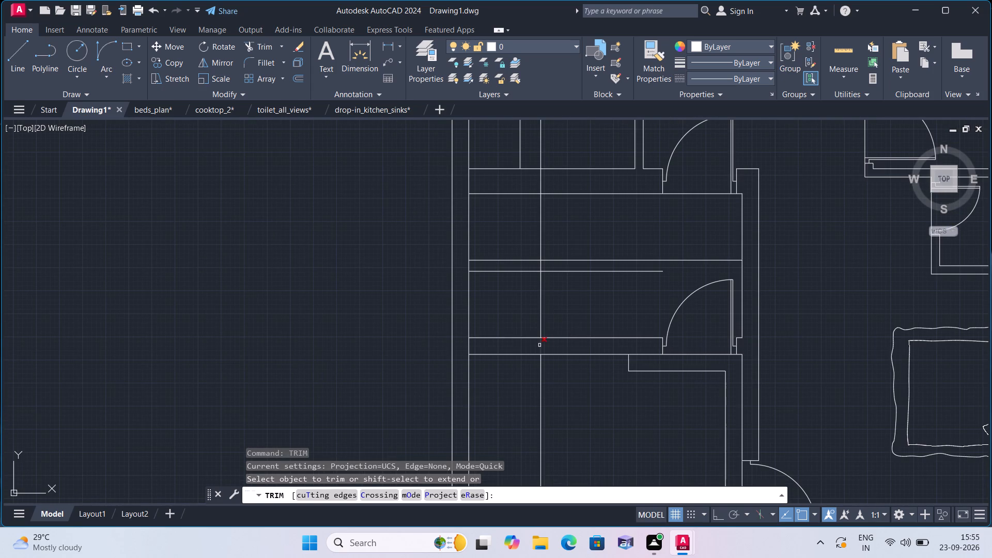
left_click(540, 344)
scroll(586, 239, "up", 1)
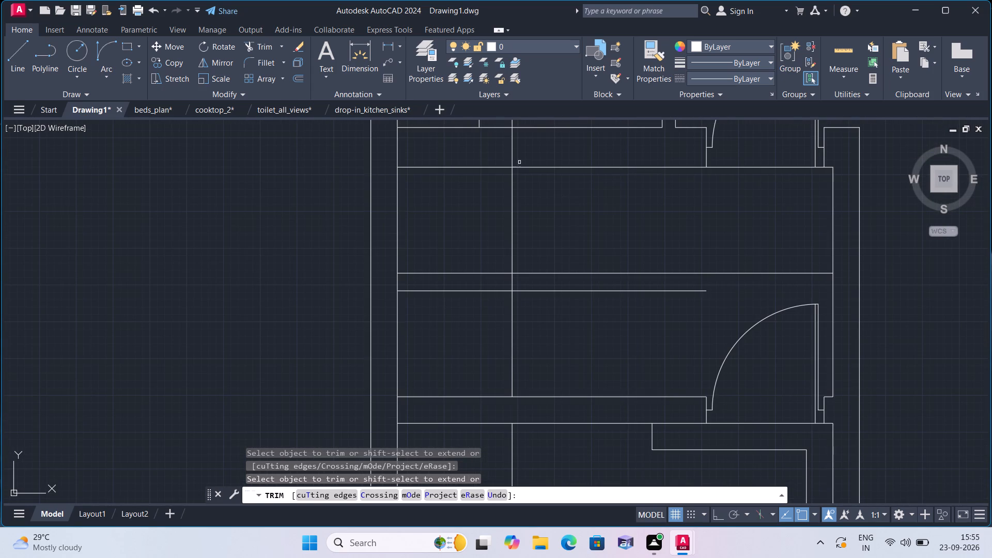
left_click(510, 152)
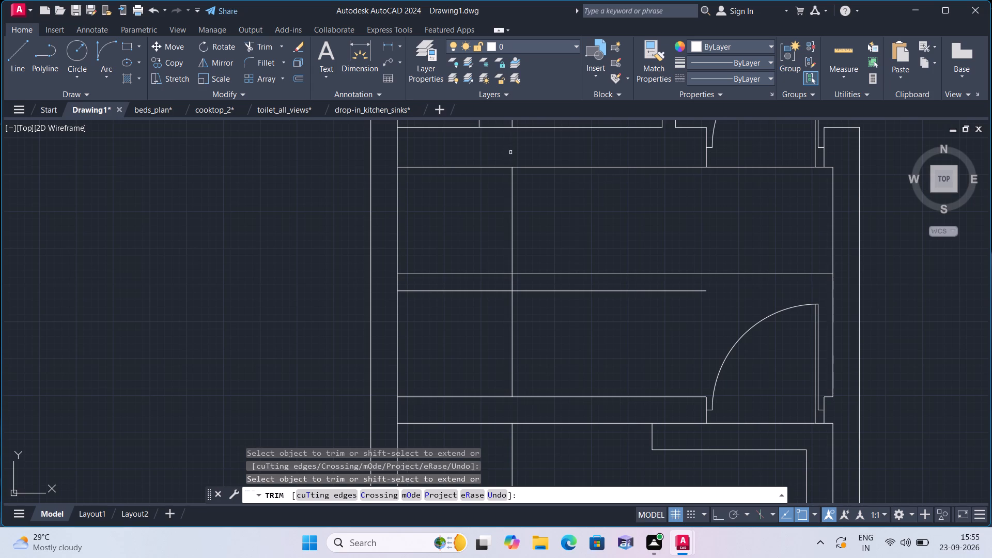
key("Escape")
Erase the leftover vertical line pieces in the kitchen and in the large room below the narrow room.
left_click(509, 119)
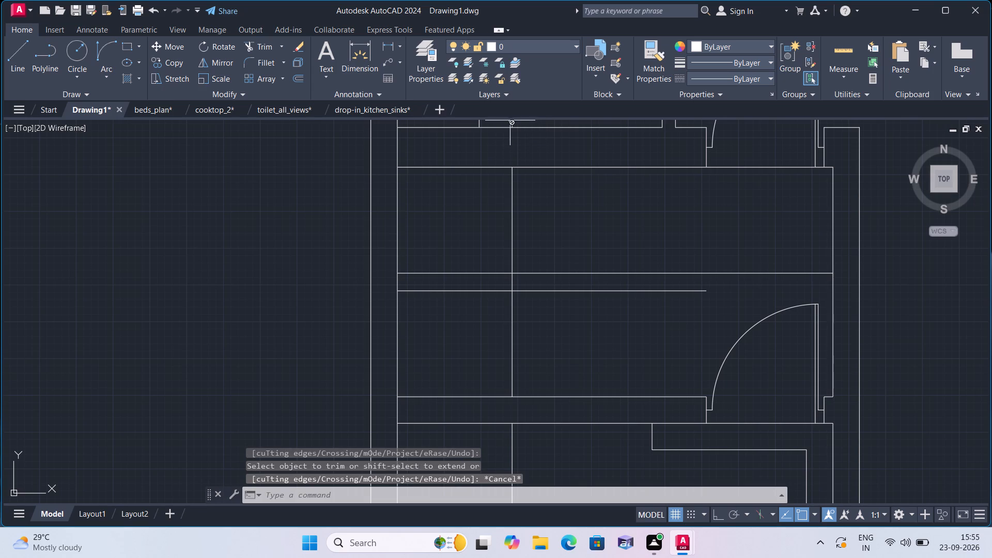
middle_click_drag(523, 118, 533, 165)
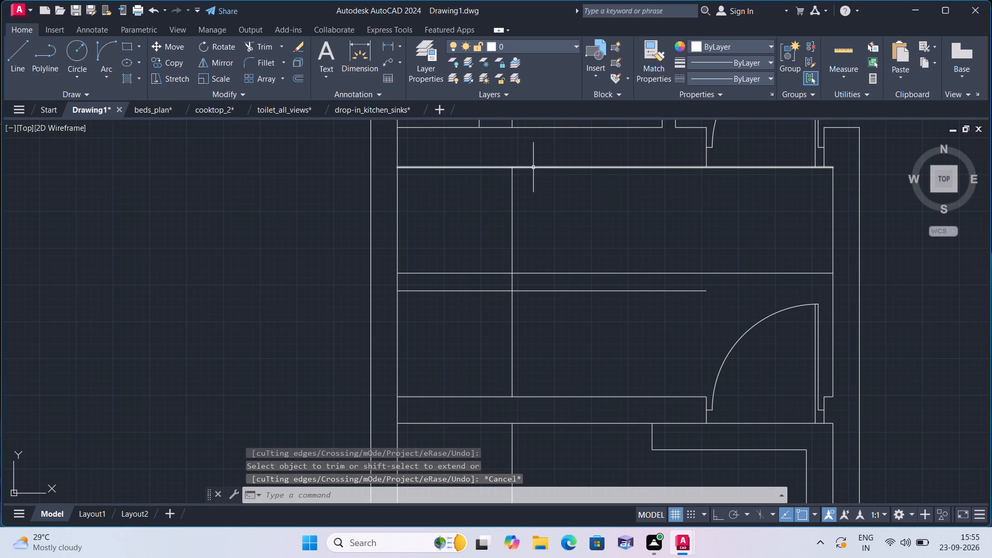
scroll(561, 262, "down", 2)
middle_click_drag(576, 332, 569, 274)
left_click(556, 310)
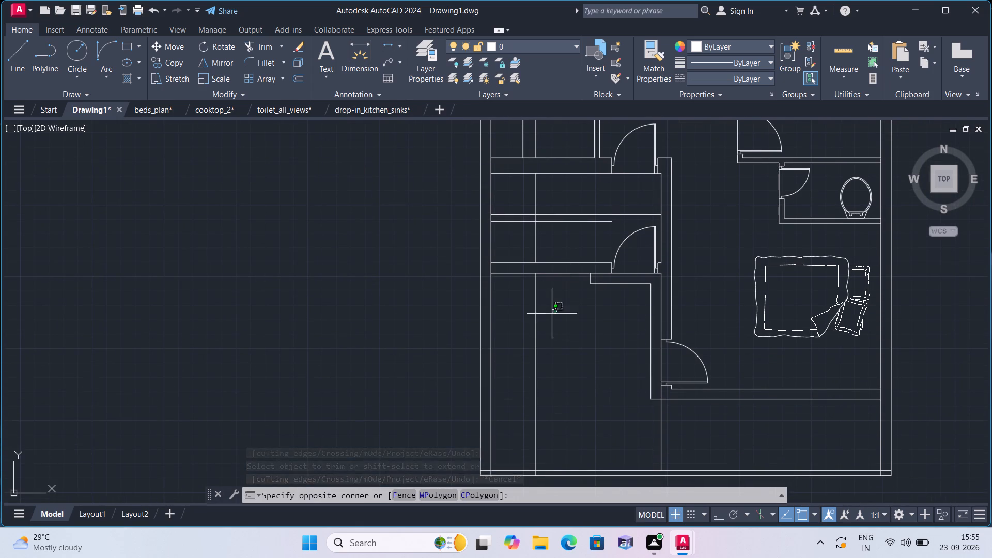
left_click(517, 334)
middle_click_drag(521, 326, 525, 446)
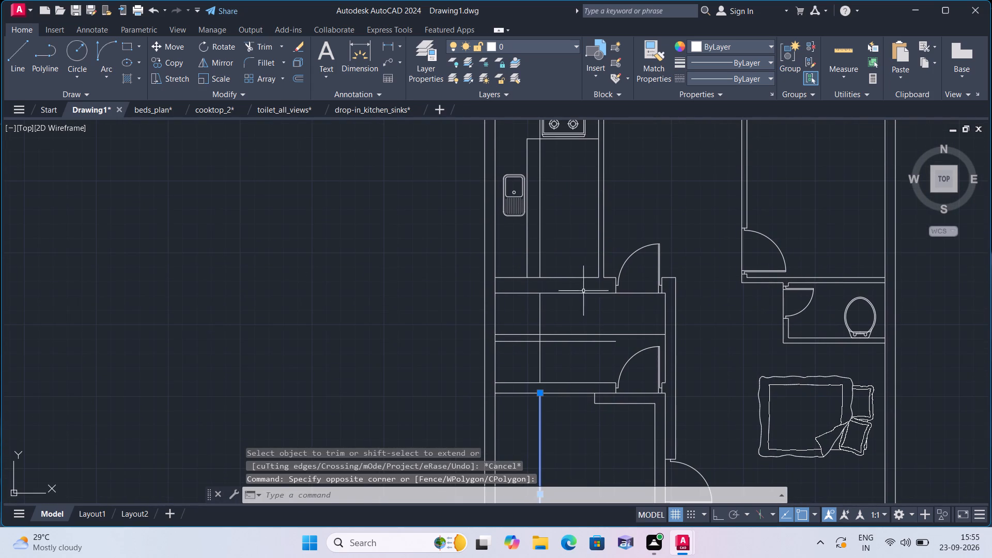
left_click(563, 250)
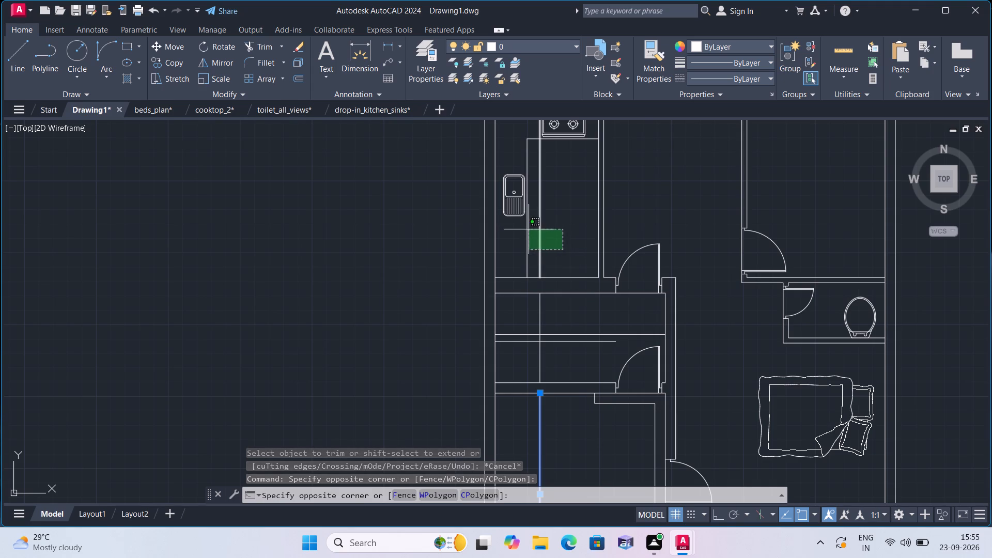
left_click(529, 228)
key("Delete")
In the narrow room, offset the vertical line 10" to the right six times in succession to form evenly spaced treads.
middle_click_drag(564, 269, 561, 268)
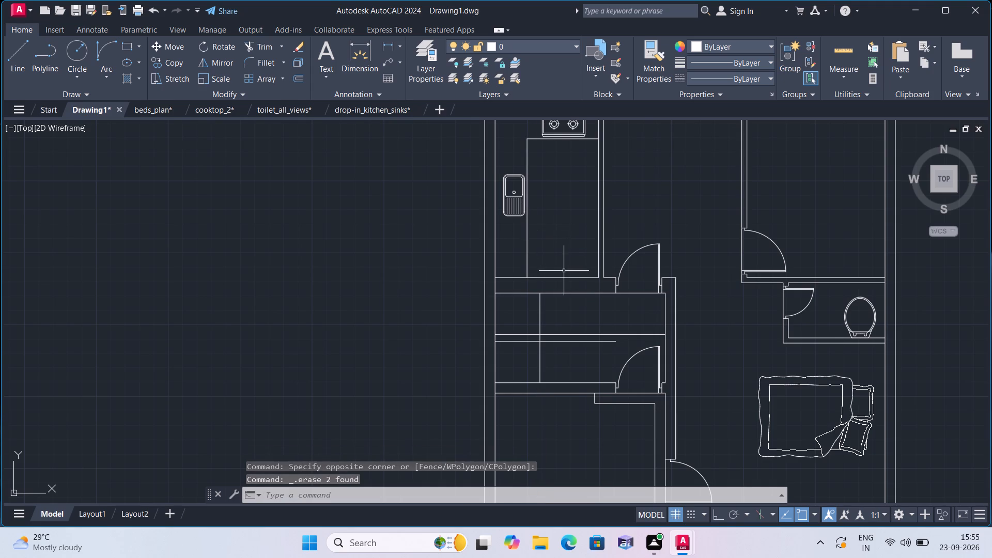
middle_click_drag(561, 268, 549, 238)
type("offset")
key("space")
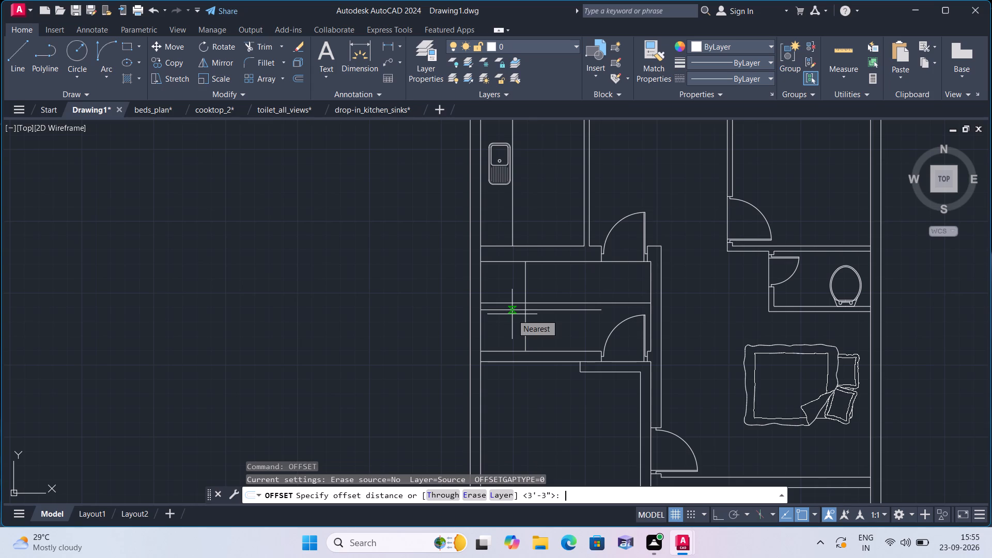
type("10\"")
key("space")
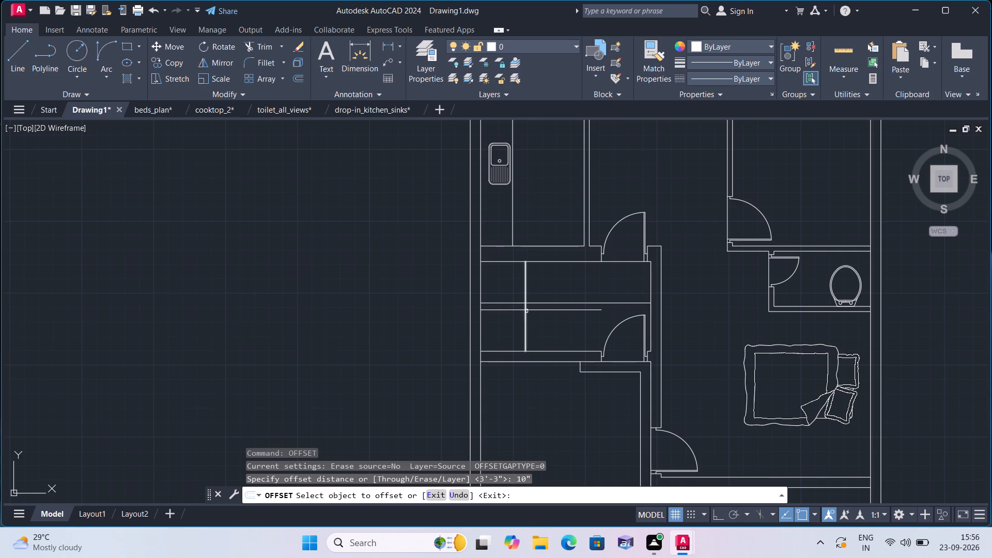
left_click(525, 288)
left_click(544, 284)
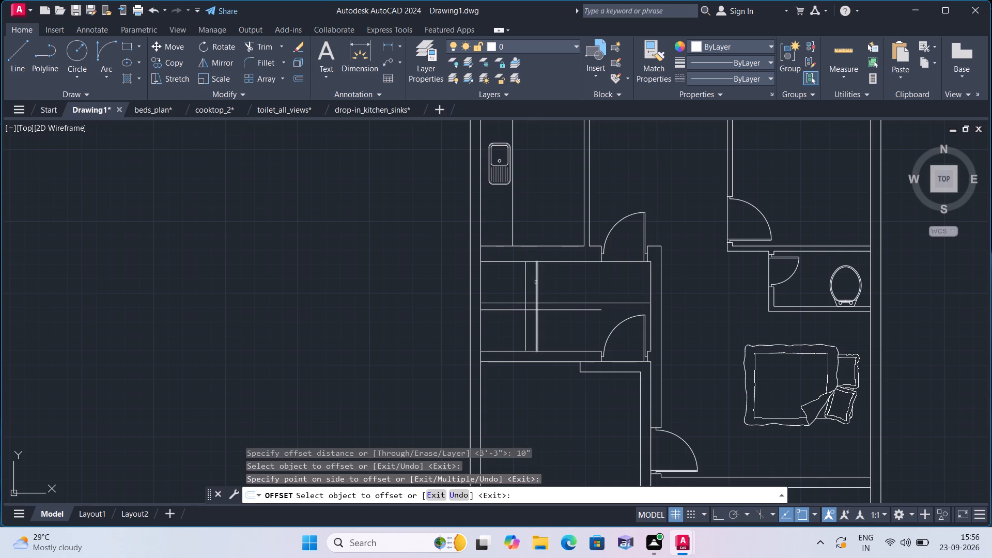
left_click(537, 283)
left_click(551, 283)
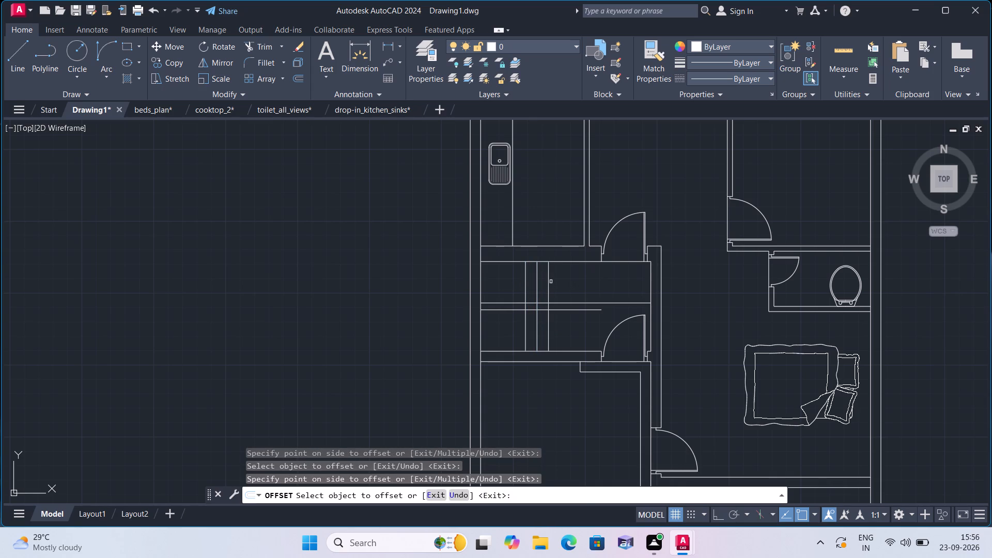
left_click(547, 278)
left_click(550, 278)
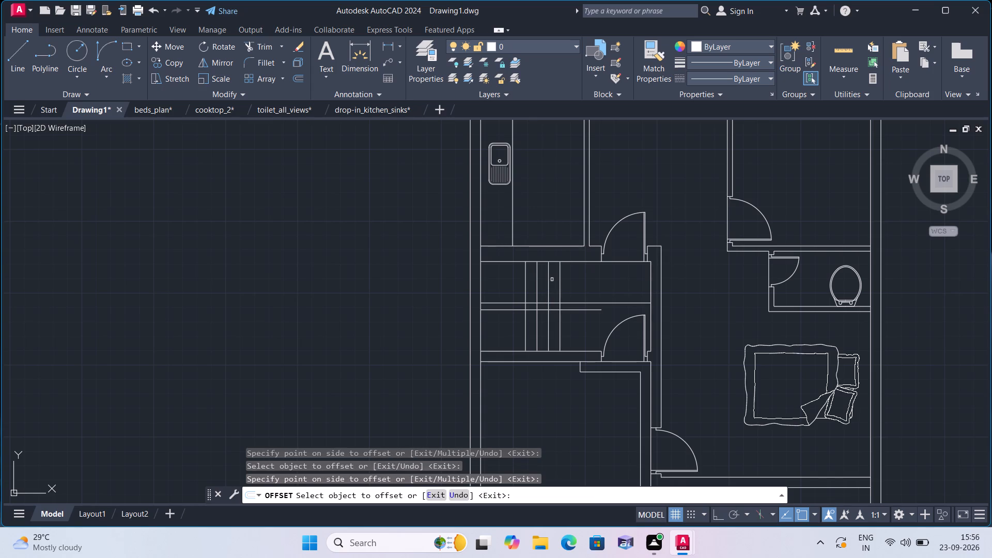
left_click(560, 282)
left_click(570, 286)
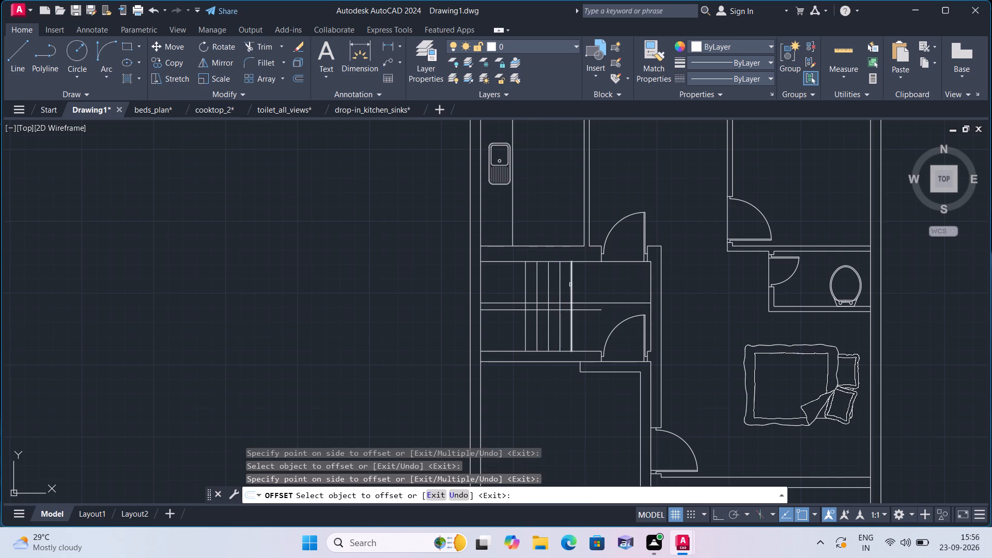
left_click(571, 284)
left_click(579, 284)
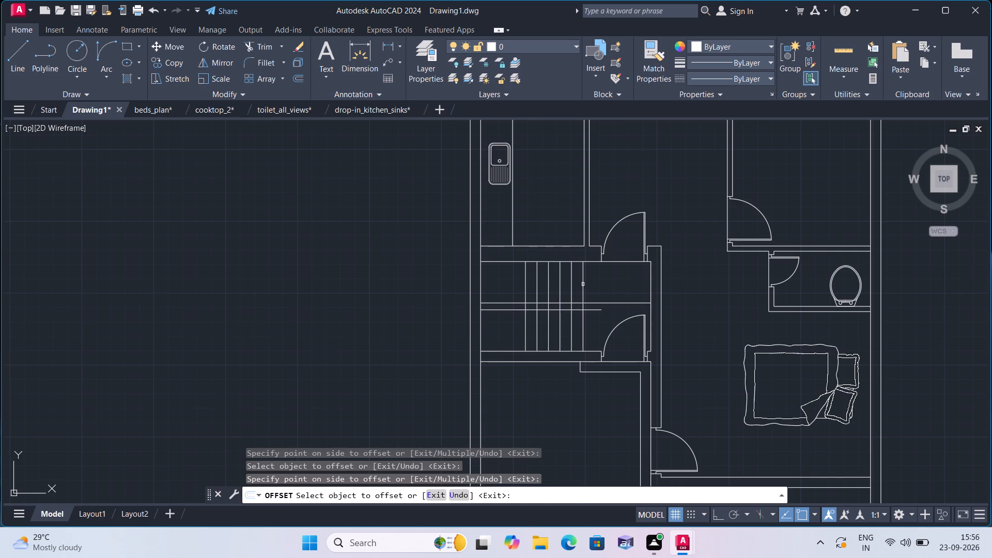
left_click(584, 284)
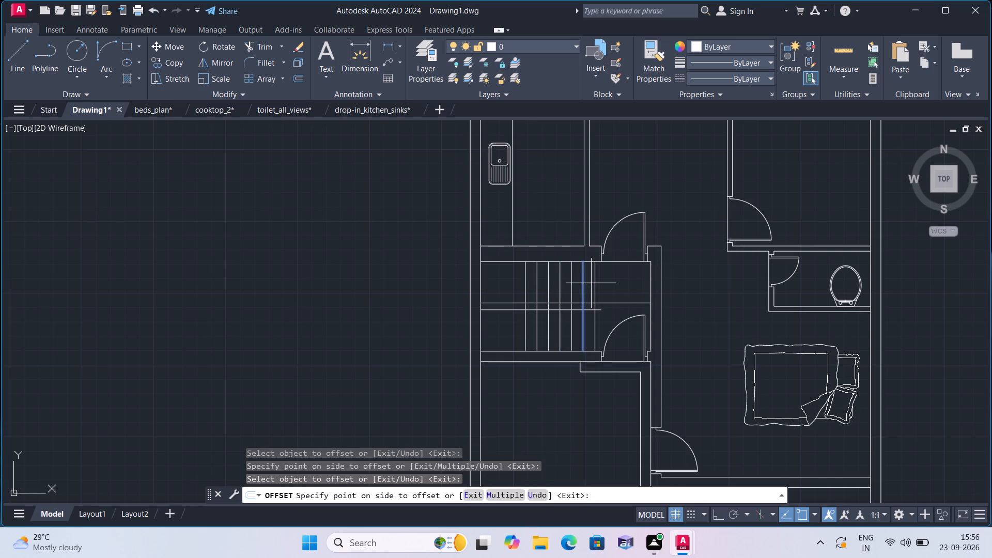
left_click(591, 283)
Offset the first vertical tread line 10" to the left, toward the exterior wall.
scroll(591, 283, "up", 1)
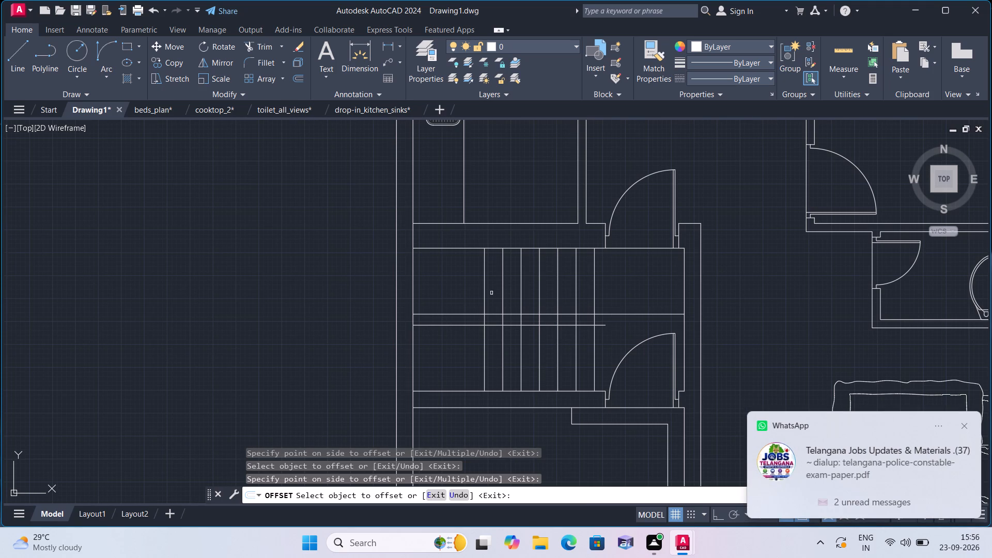
left_click(485, 282)
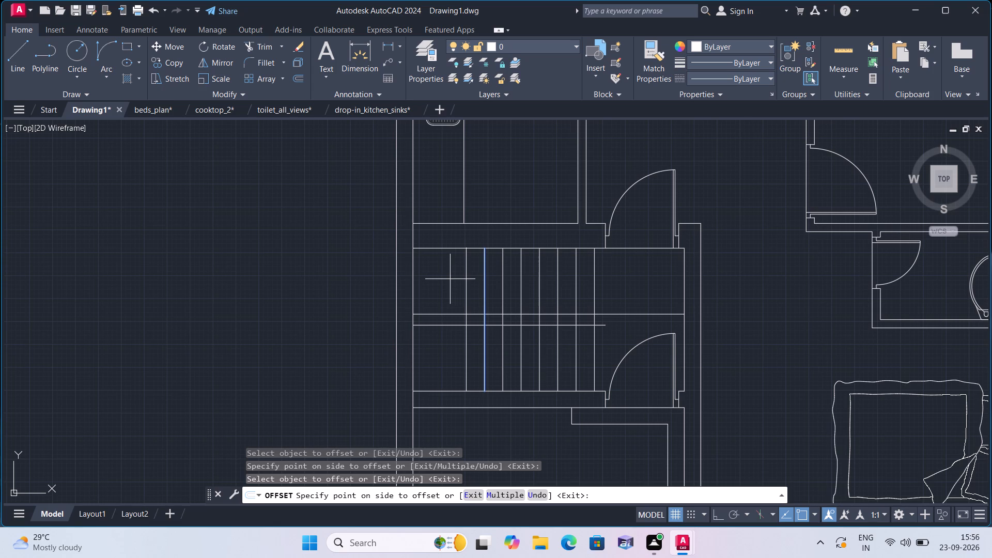
left_click(449, 279)
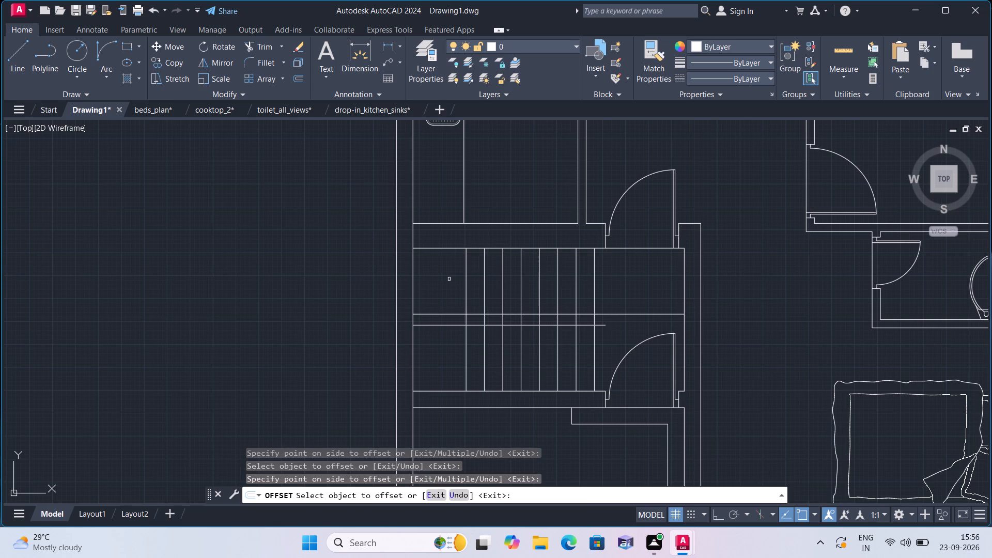
key("space")
Trim the two middle horizontal lines so they span only between the leftmost and rightmost vertical tread lines.
type("tr")
type("im")
key("space")
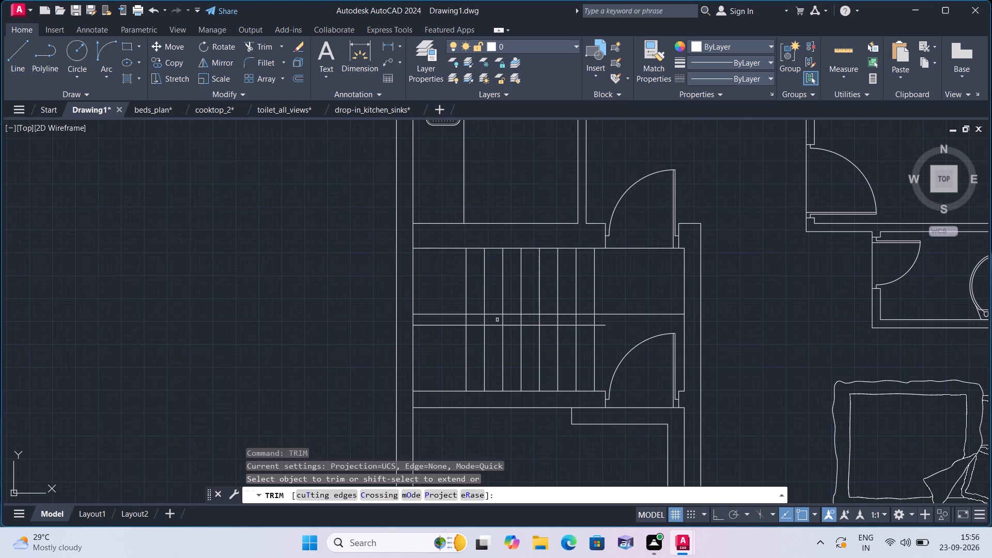
left_click(453, 328)
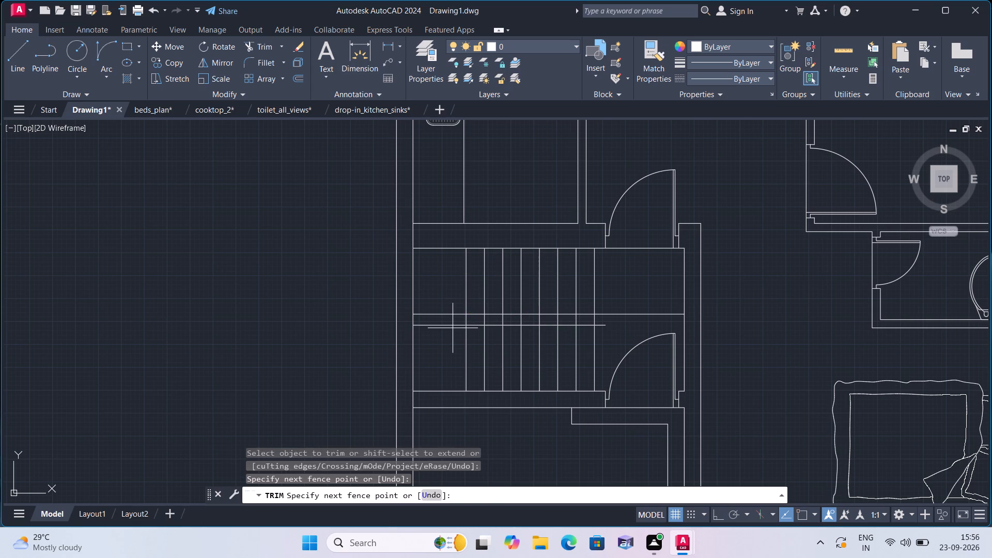
left_click(452, 303)
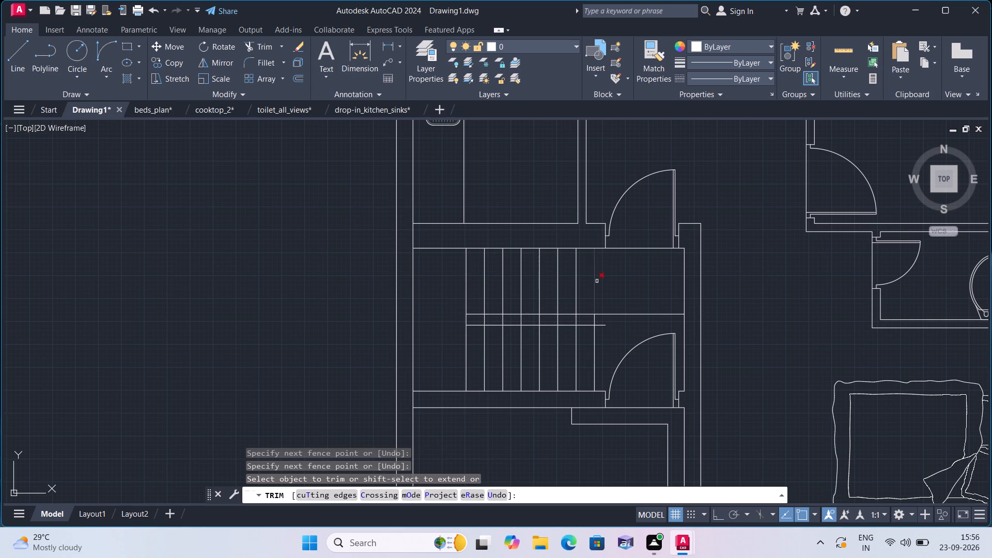
left_click(615, 311)
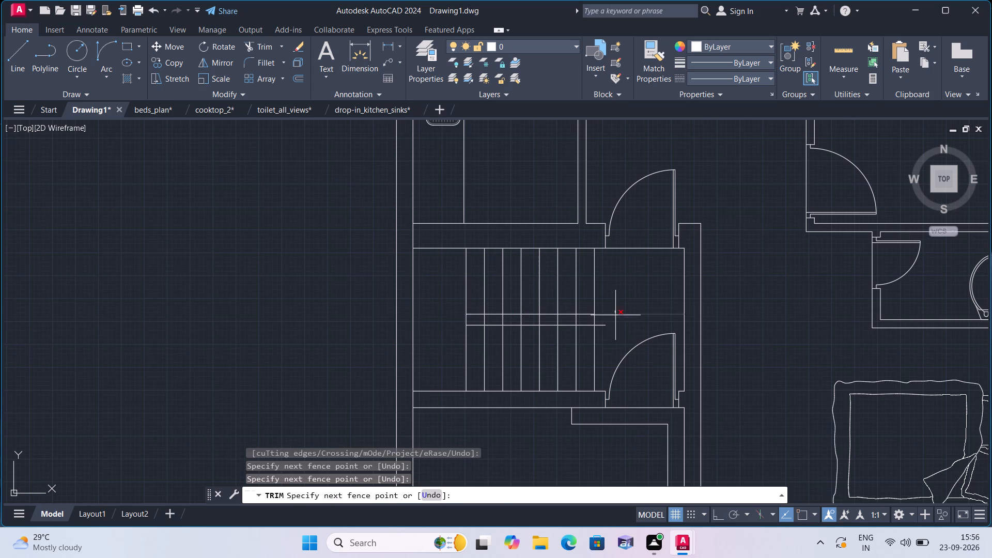
left_click(616, 320)
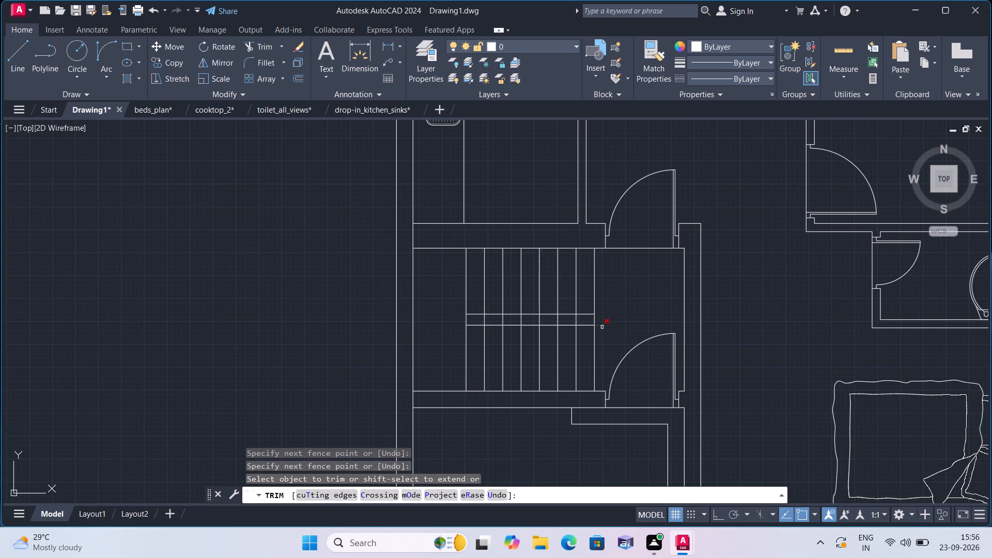
left_click(606, 324)
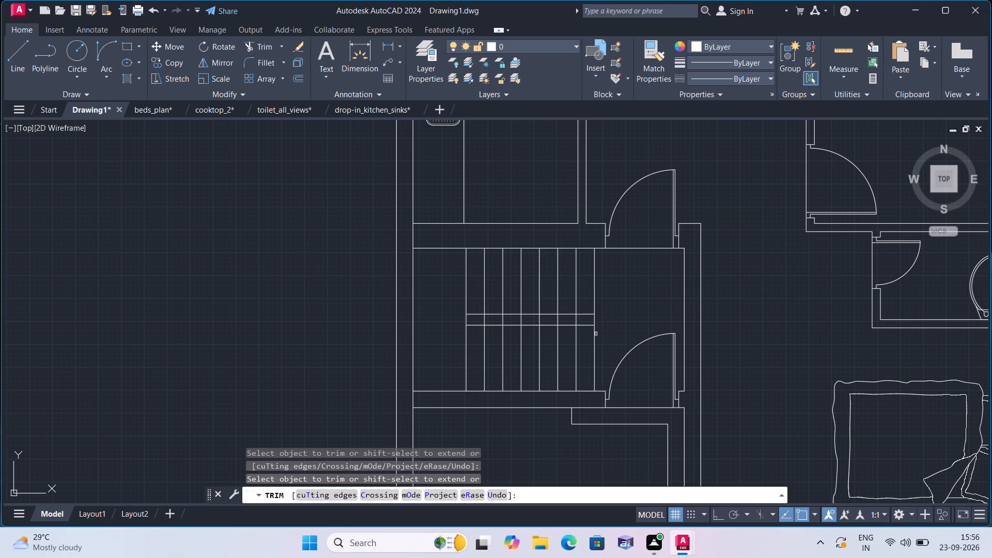
Trim away the rightmost tread line's portion below the middle lines and the tread segments between the two middle horizontal lines.
left_click(593, 335)
left_click(579, 316)
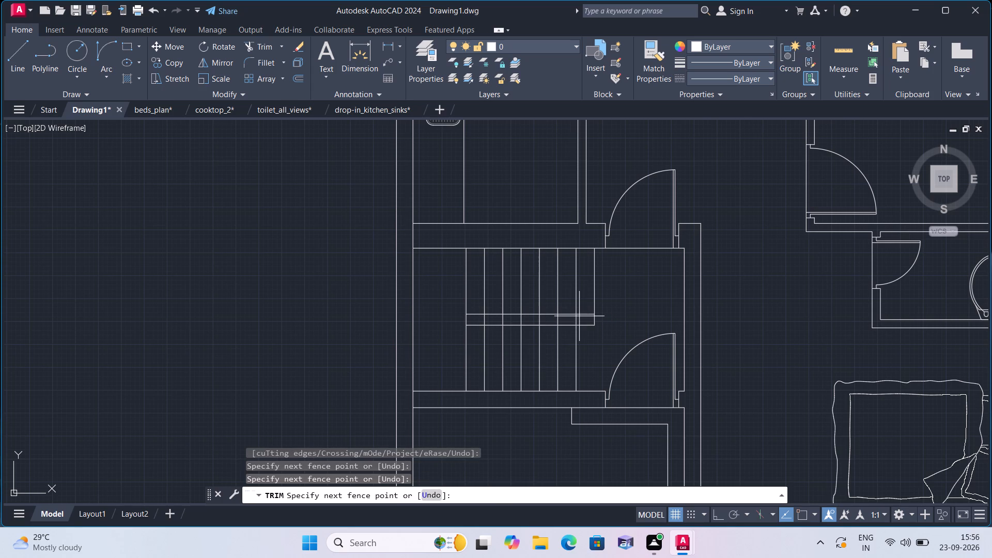
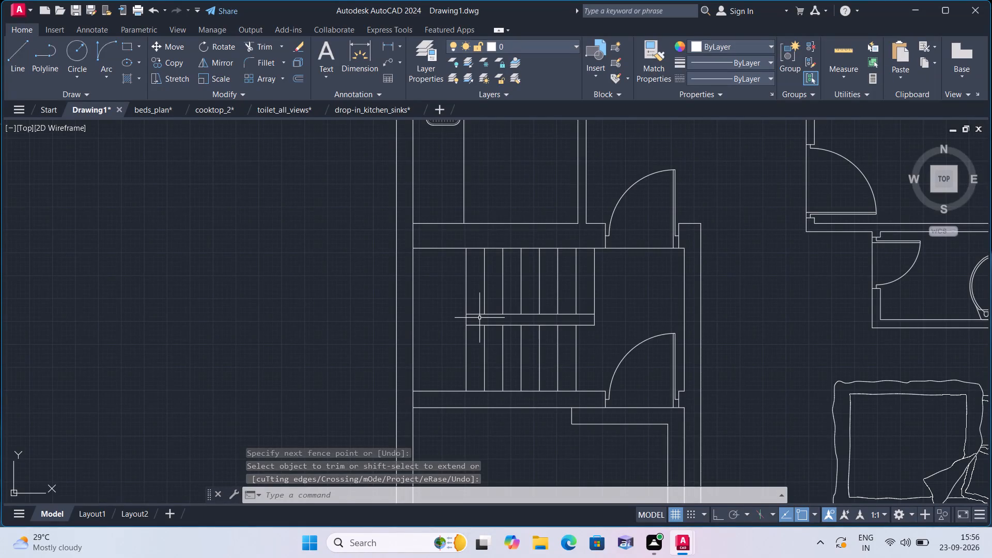
Draw a horizontal line across the stair landing from the midpoint of the central divider's end to the inner wall.
type("l")
key("space")
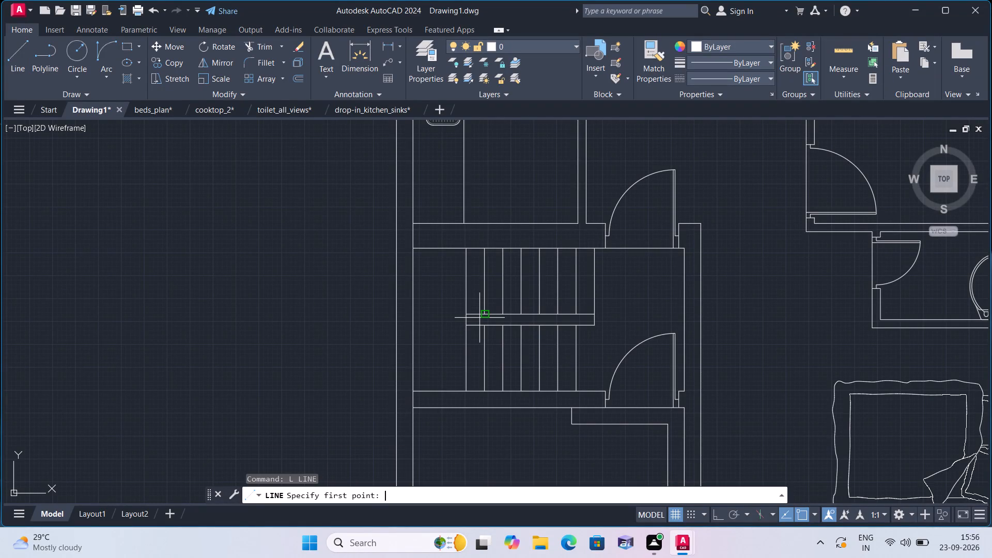
left_click(466, 320)
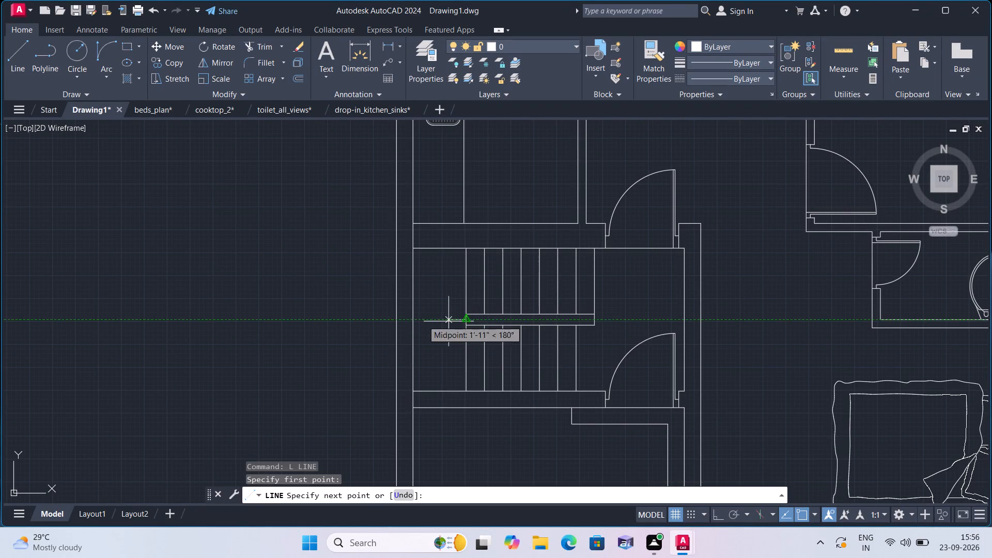
left_click(416, 318)
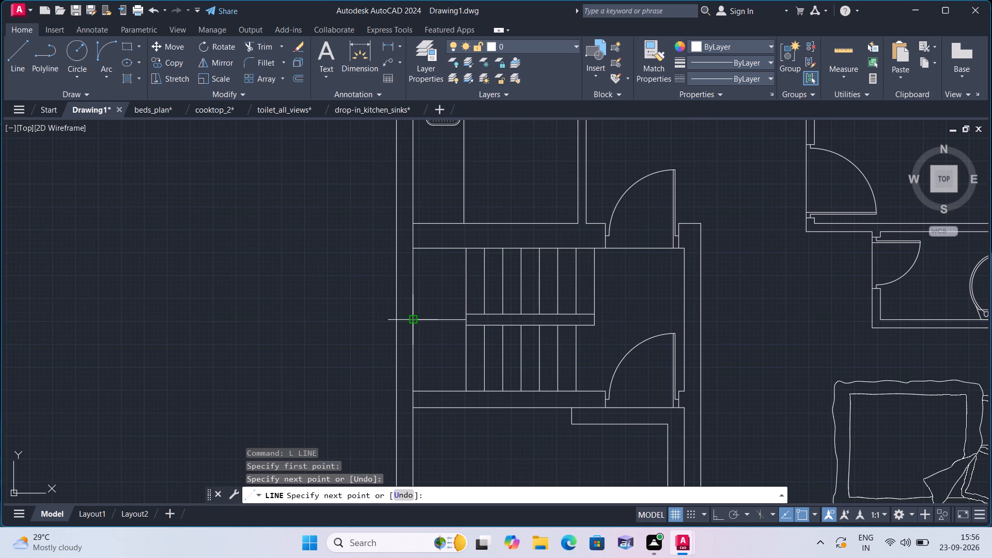
key("space")
Draw two diagonal winder lines from the divider end's midpoint to the landing's upper and lower wall corners.
key("space")
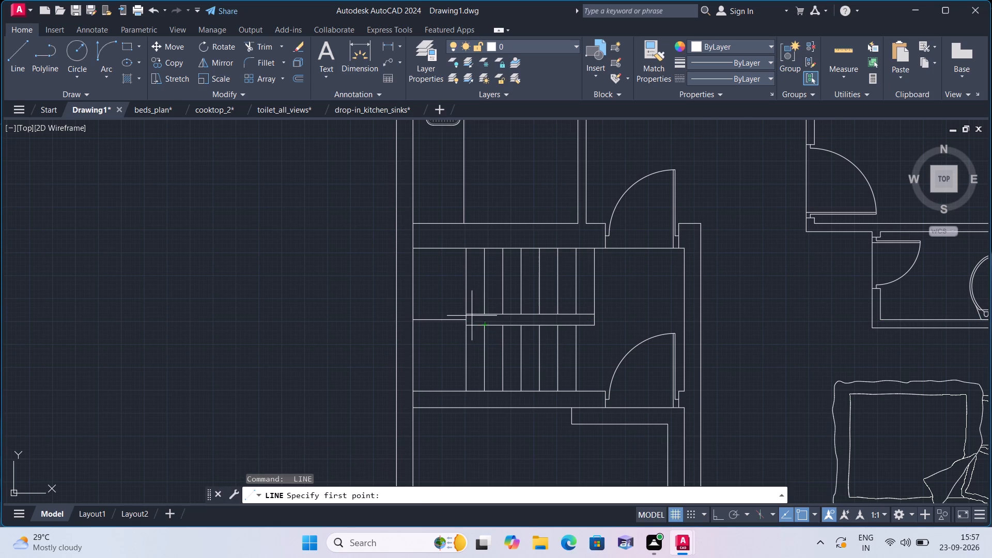
left_click(463, 320)
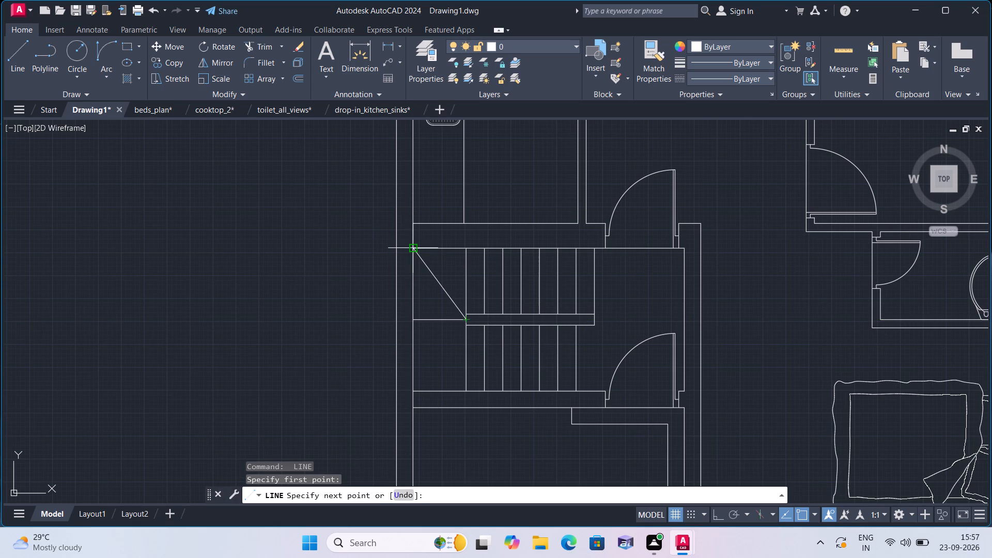
left_click(413, 249)
key("space")
key("space")
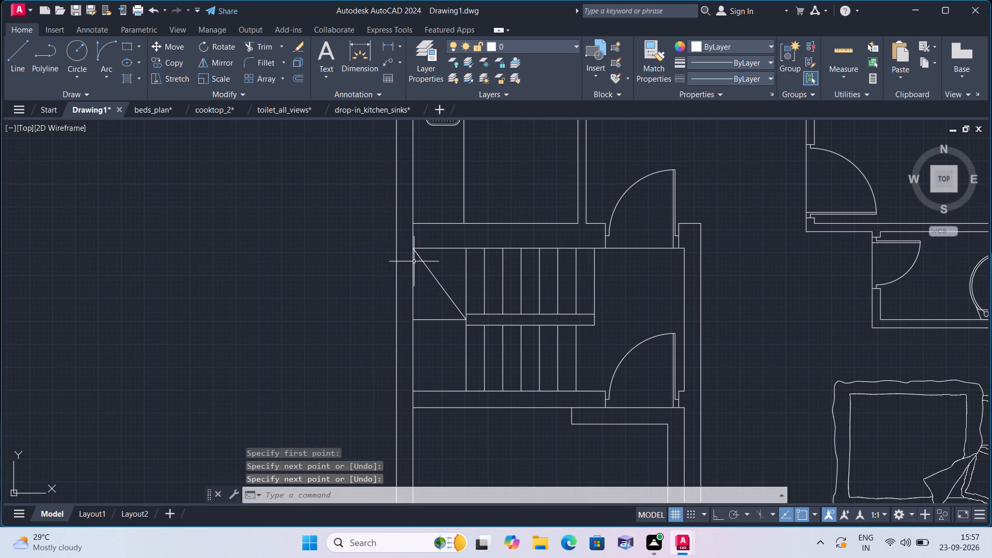
scroll(489, 346, "up", 2)
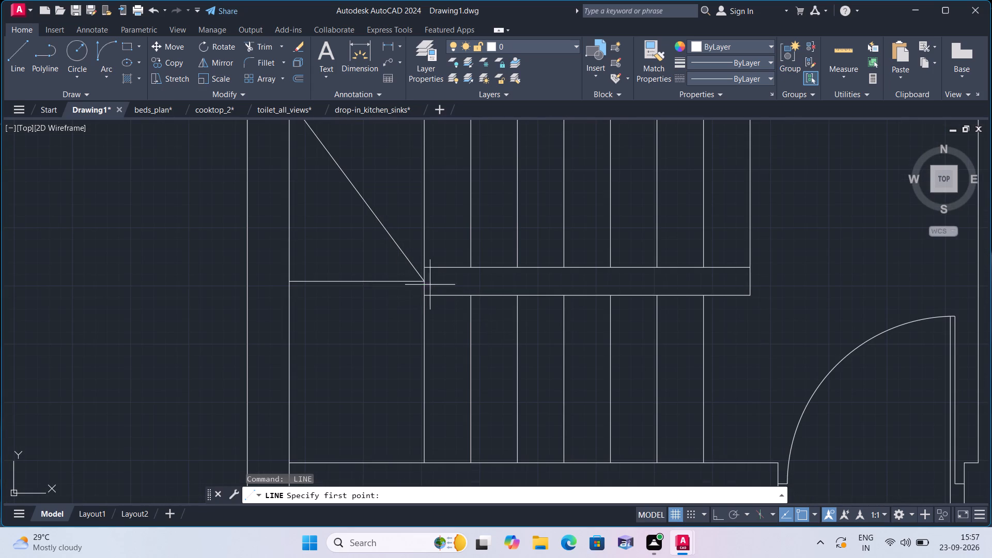
left_click(427, 282)
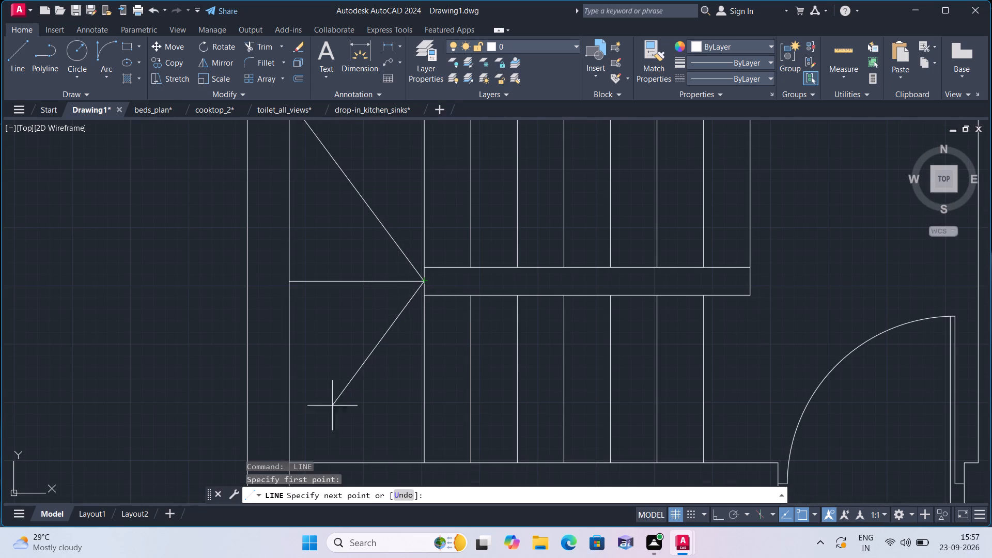
scroll(298, 437, "down", 1)
left_click(293, 454)
key("space")
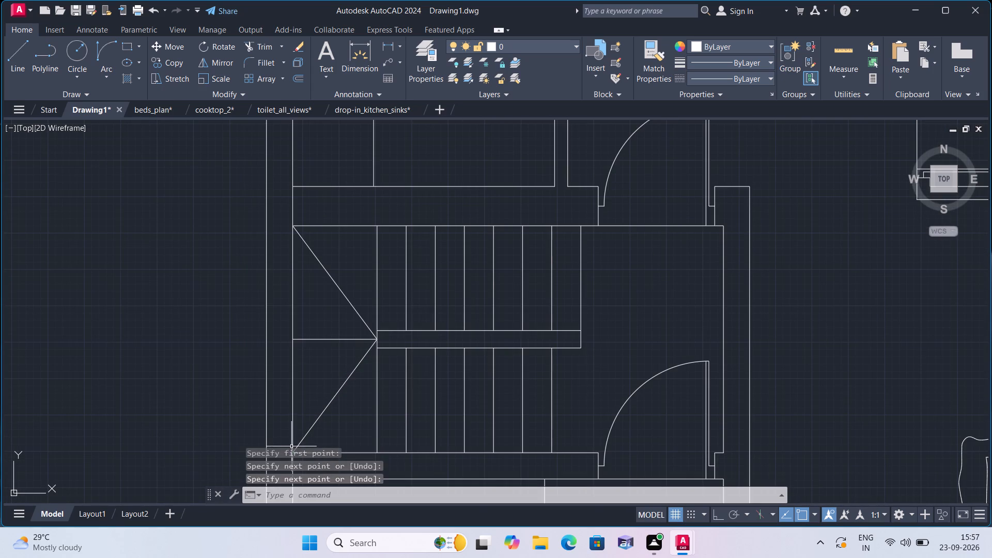
Draw a horizontal direction line about 5'-7" long from the midpoint of the lower flight's last riser towards the landing.
scroll(318, 405, "down", 3)
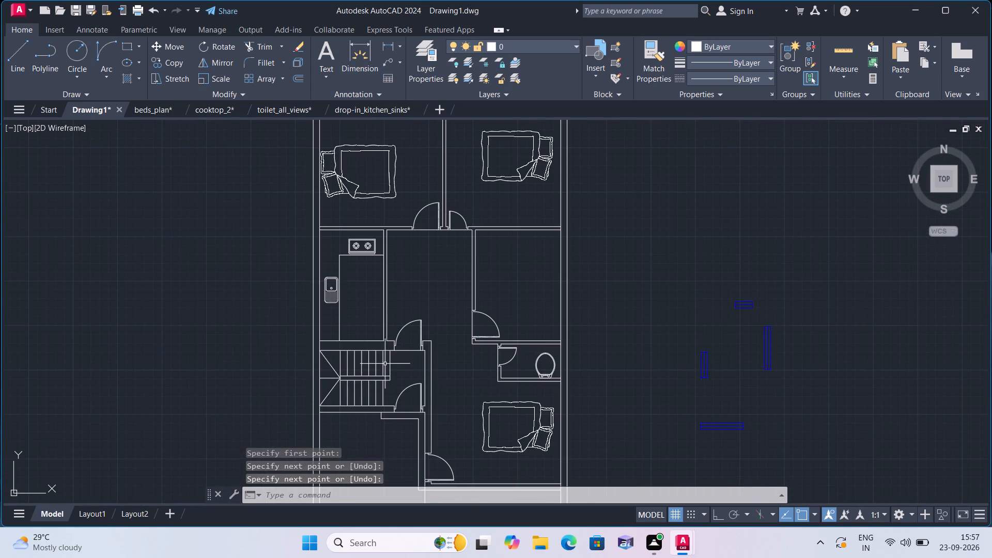
key("space")
scroll(378, 385, "up", 1)
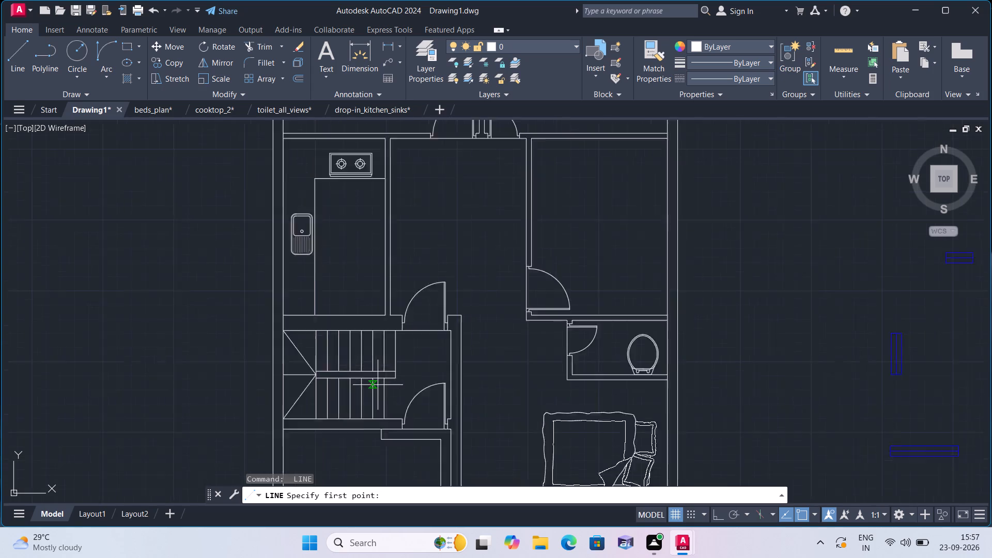
scroll(378, 385, "up", 1)
left_click(380, 405)
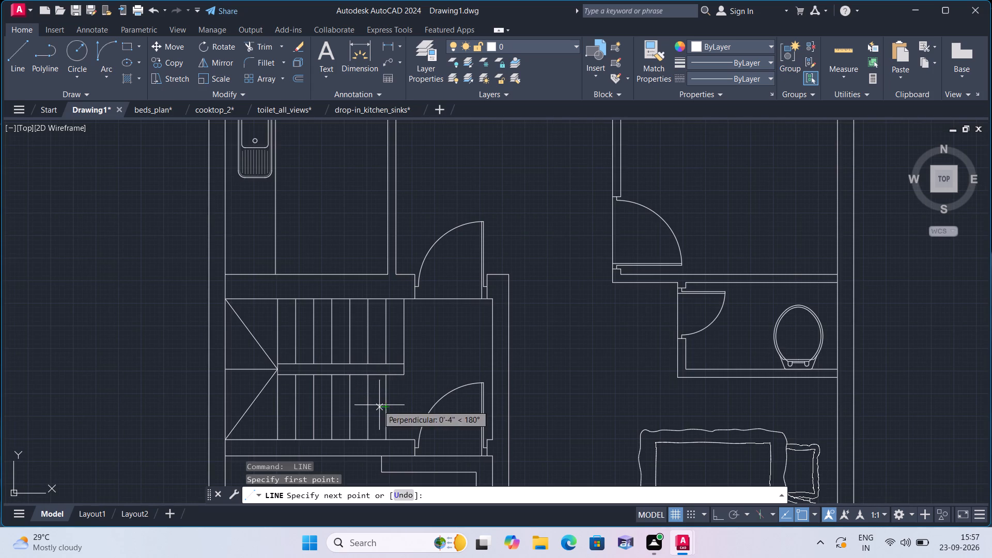
left_click(265, 404)
Add a triangular arrowhead pointing at the landing wall to the landing end of the stair direction line.
scroll(265, 404, "up", 3)
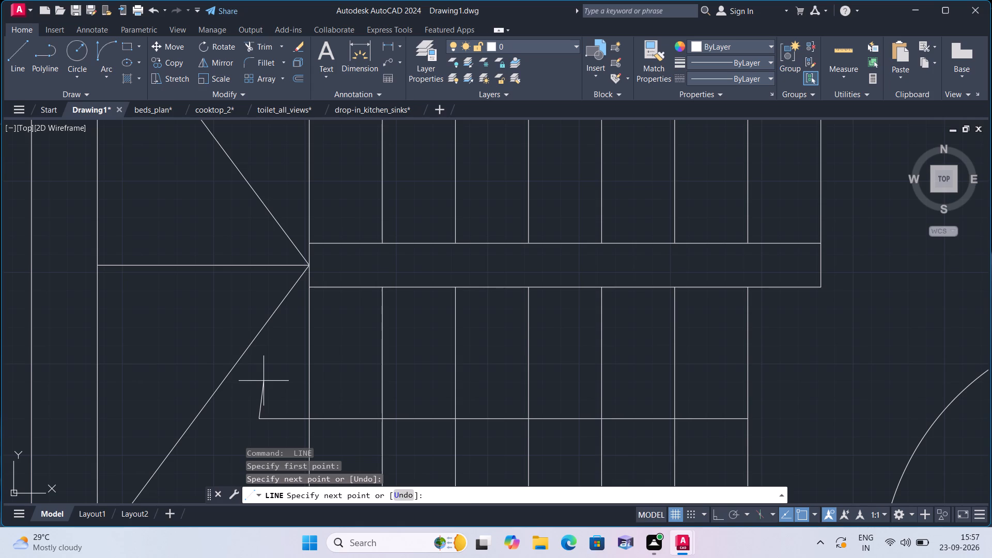
key("F8")
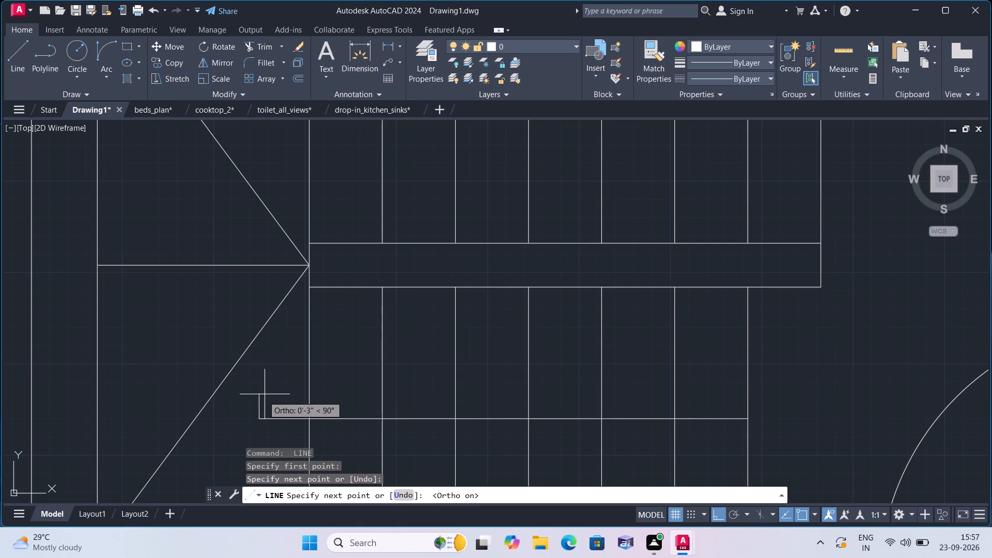
left_click(256, 404)
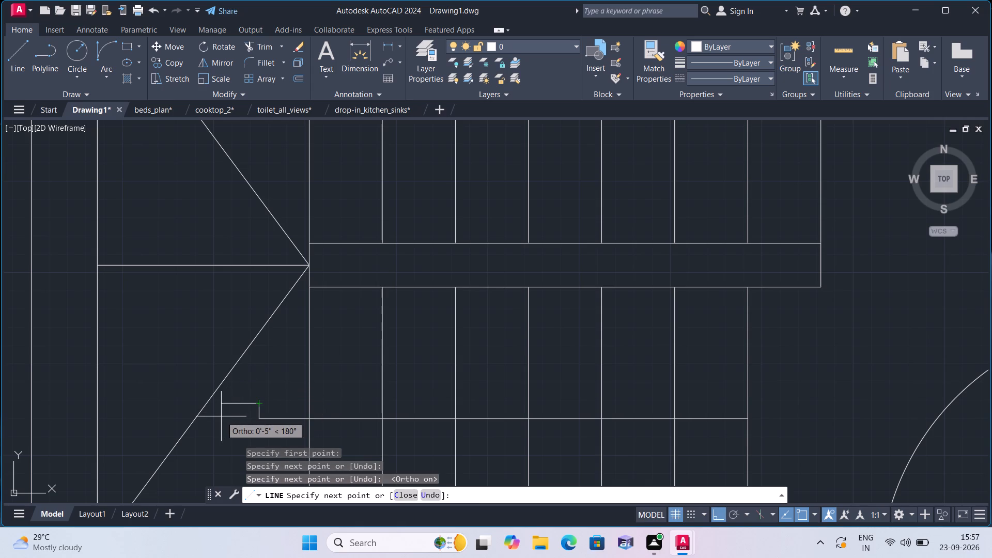
key("F8")
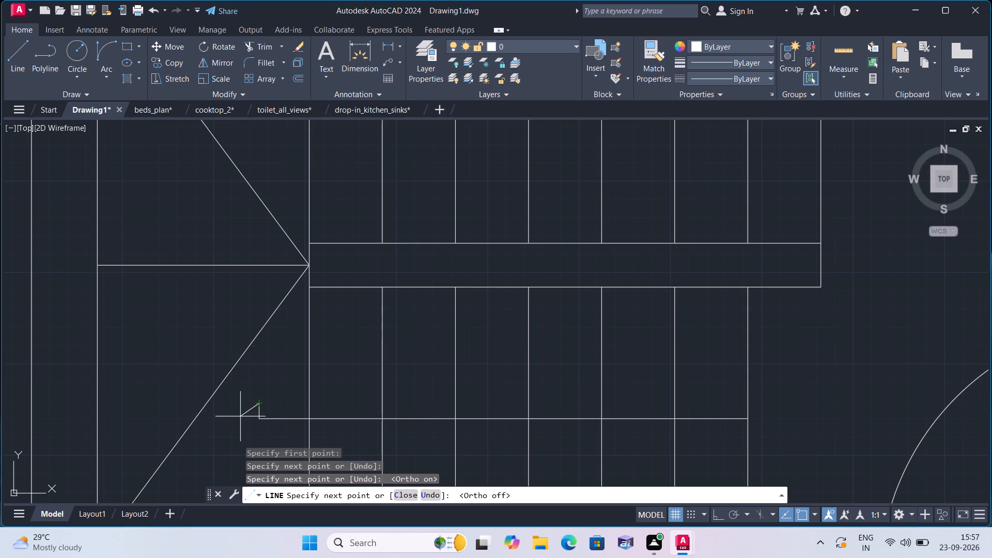
left_click(240, 416)
scroll(249, 427, "up", 2)
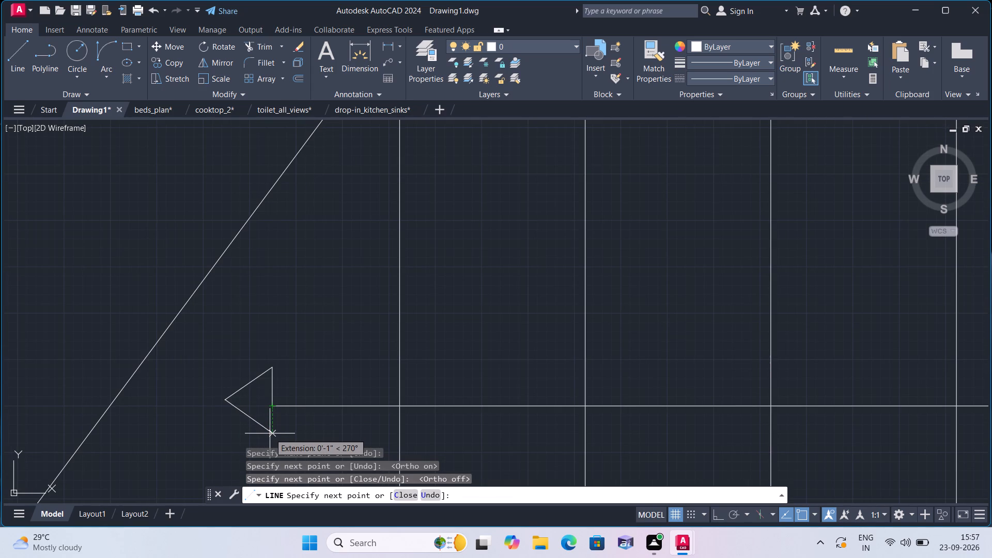
left_click(269, 438)
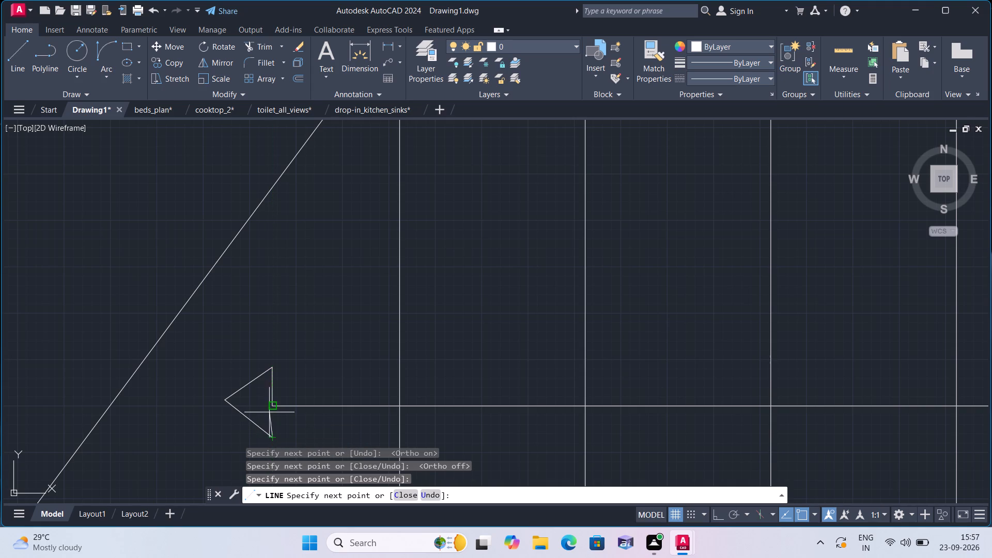
left_click(270, 409)
key("space")
Copy the arrowhead along the direction line to its midpoint, using the triangle's junction with the line as base point.
scroll(278, 396, "up", 1)
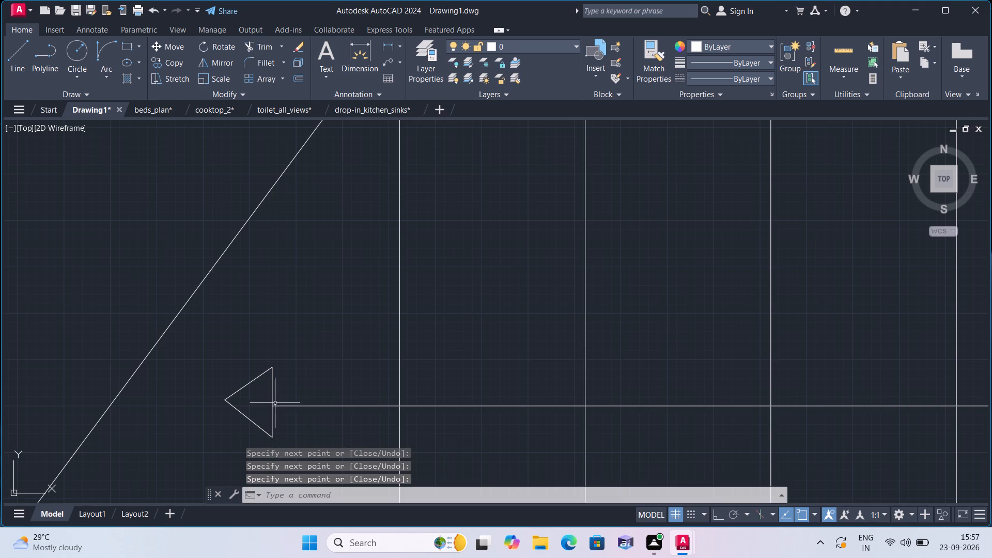
scroll(278, 396, "up", 1)
scroll(285, 390, "down", 2)
left_click(290, 383)
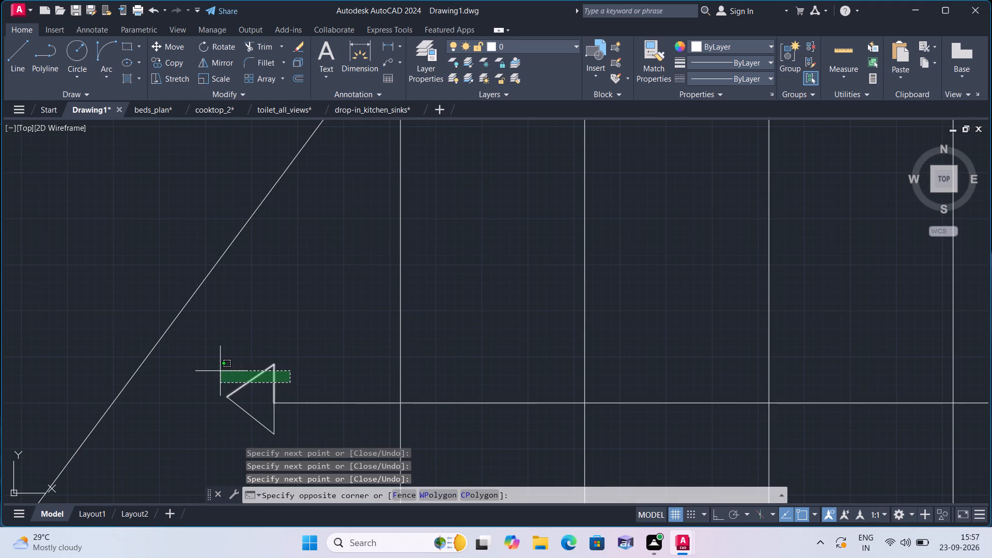
left_click(220, 371)
left_click(296, 437)
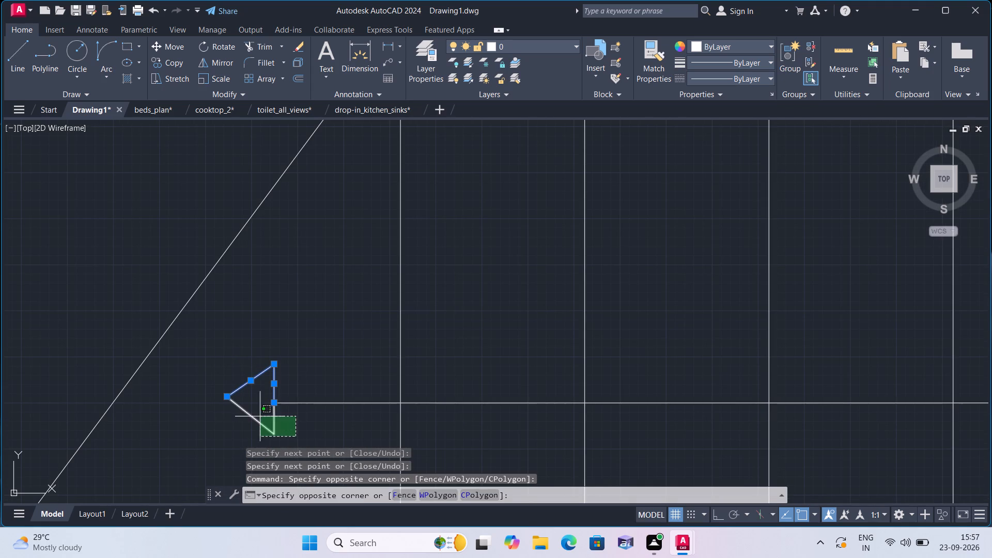
left_click(238, 412)
left_click(164, 59)
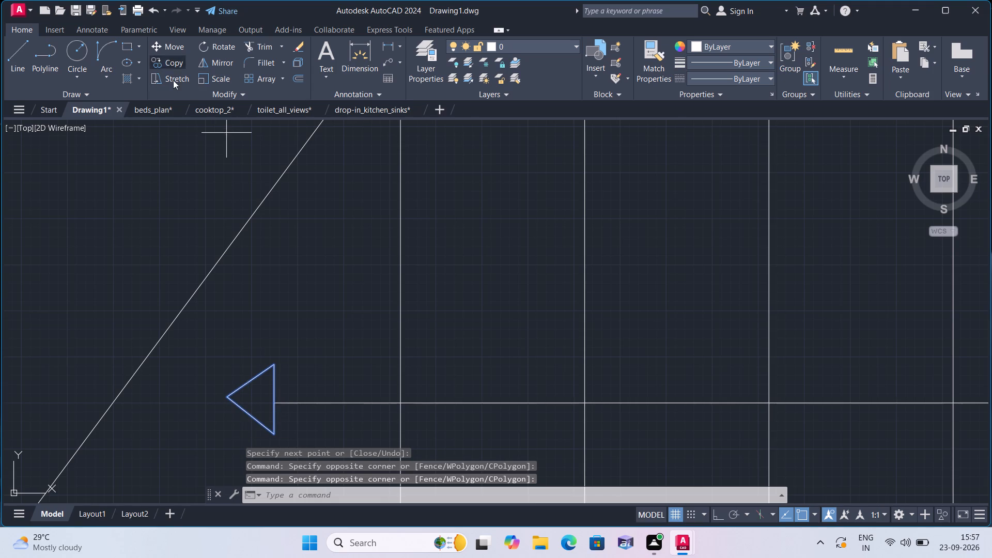
left_click(273, 405)
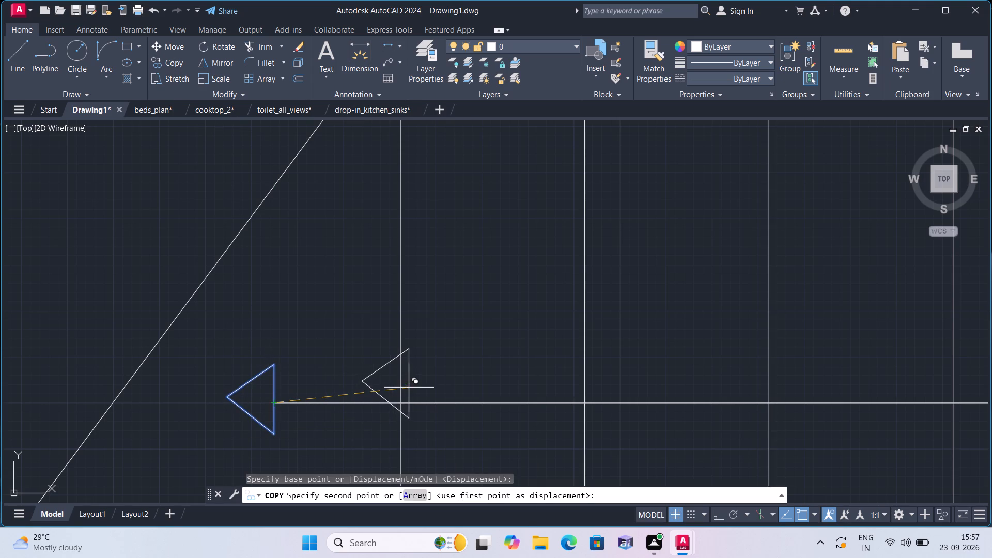
scroll(409, 388, "down", 2)
middle_click_drag(460, 396, 402, 355)
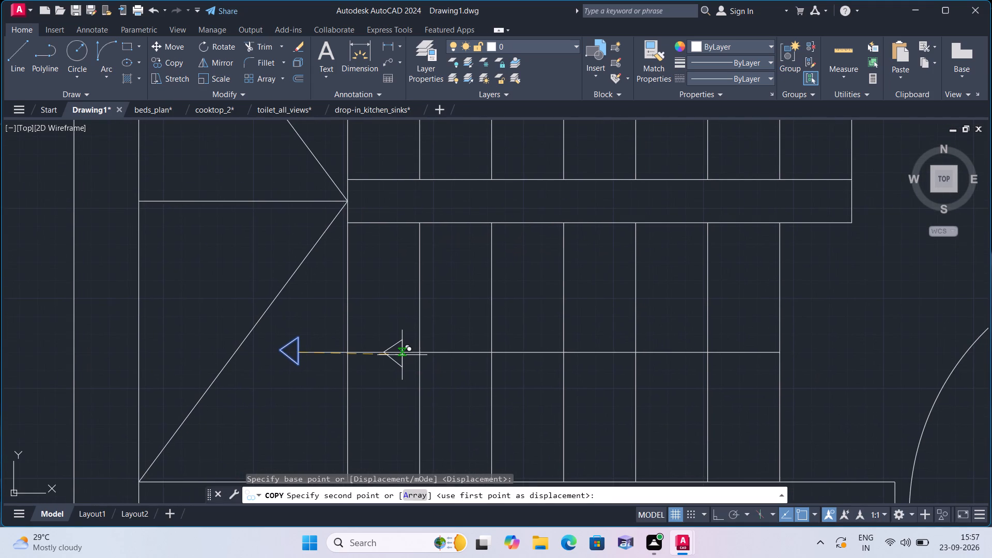
key("F8")
key("F8")
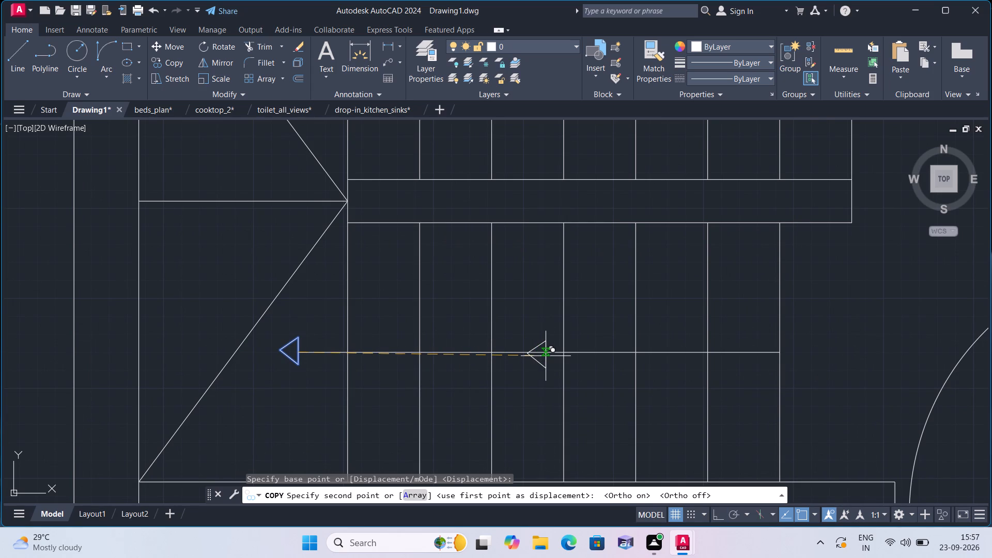
left_click(546, 353)
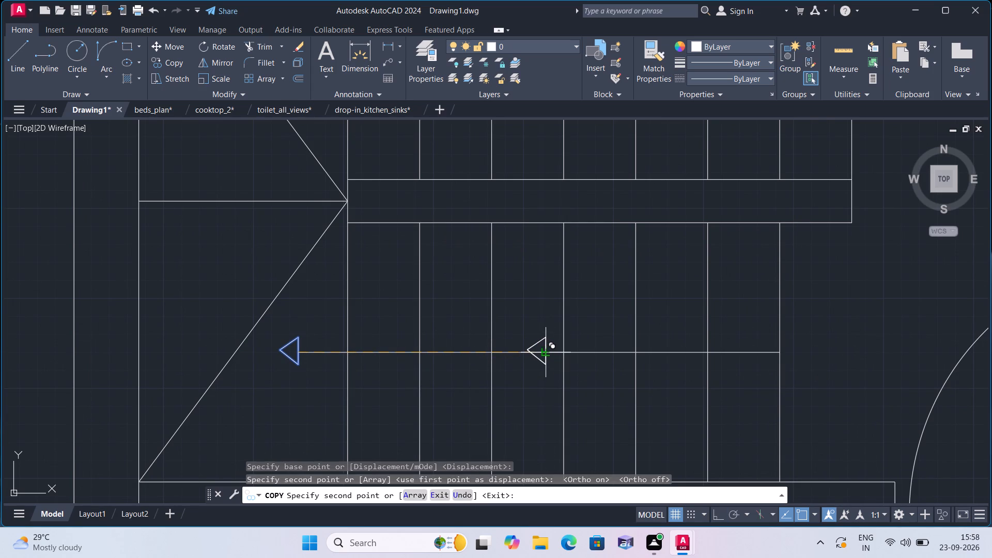
scroll(546, 353, "down", 1)
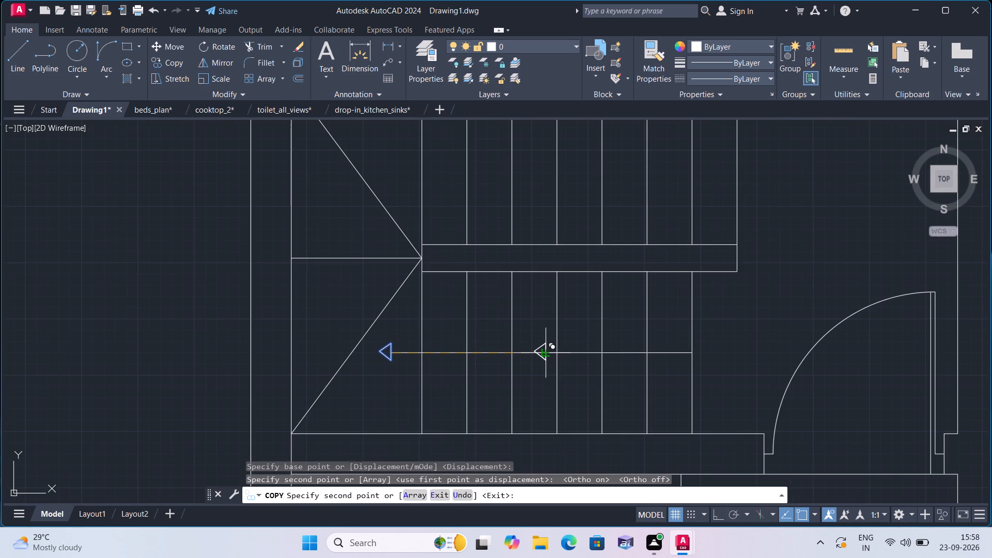
key("Escape")
Add a horizontal linear dimension across the stairwell from the landing's outer wall to the opposite wall, placed across the upper flight.
scroll(364, 305, "down", 2)
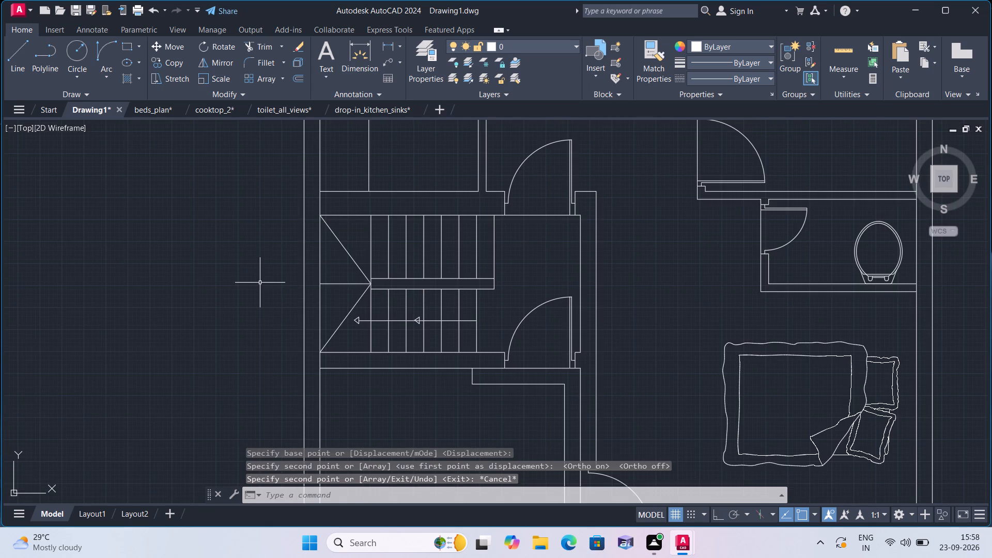
middle_click_drag(260, 283, 263, 312)
scroll(265, 310, "down", 2)
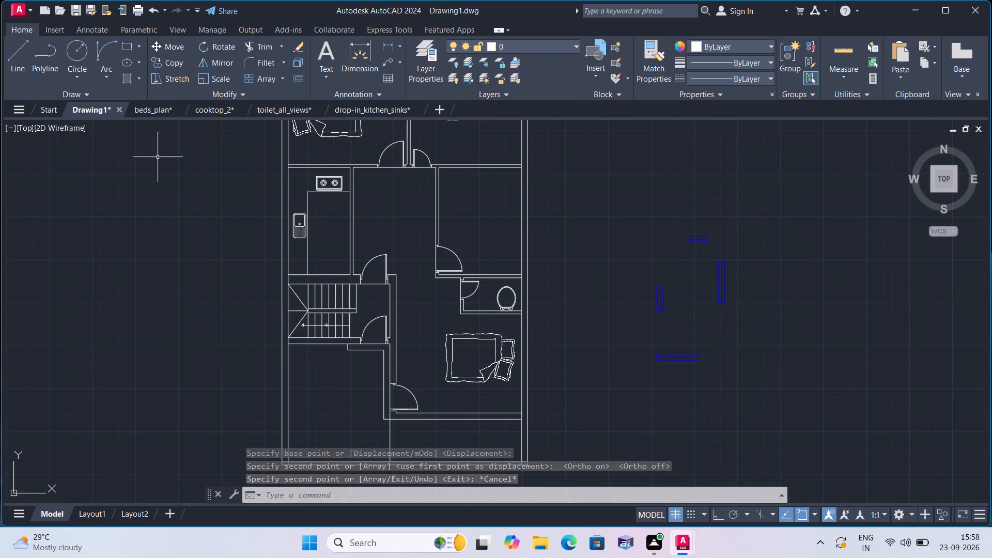
scroll(182, 179, "down", 1)
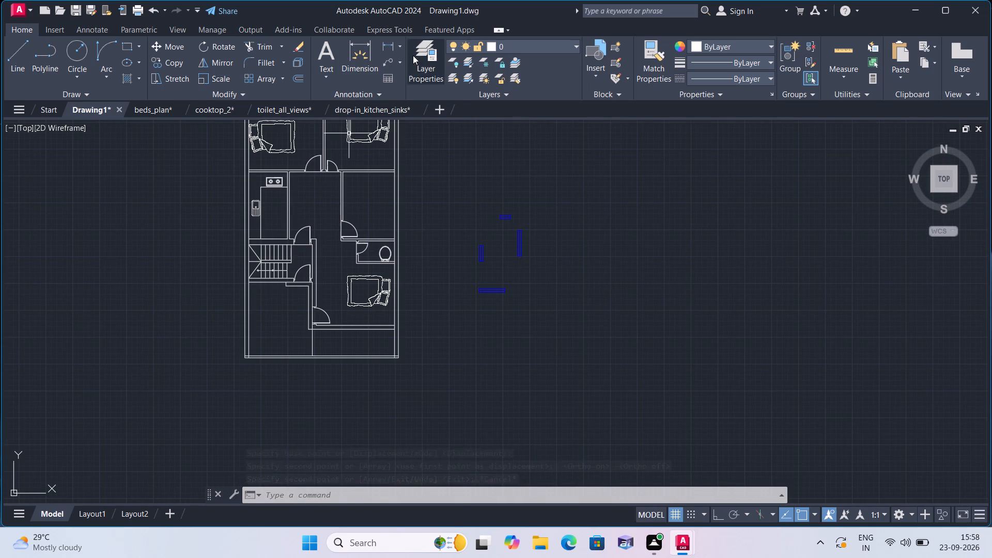
left_click(401, 46)
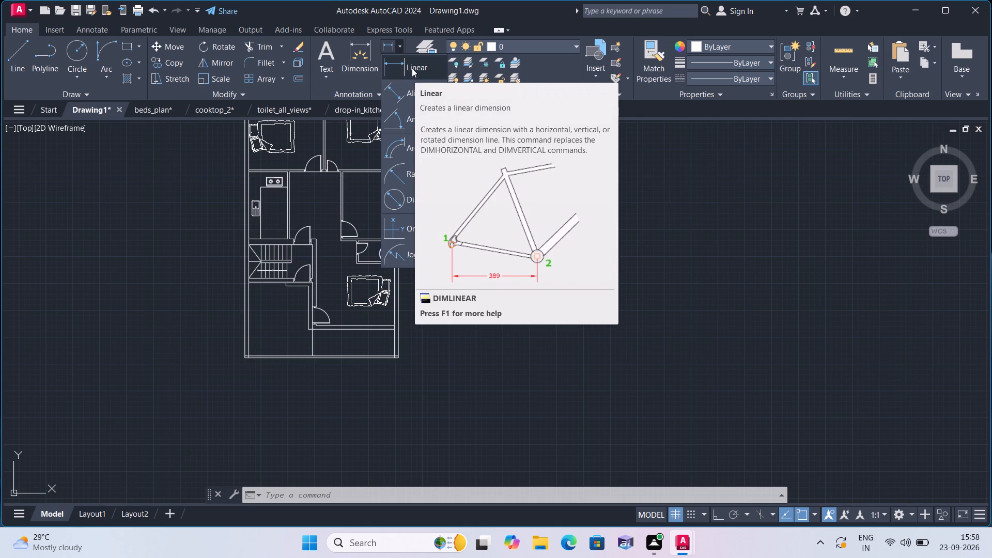
left_click(412, 68)
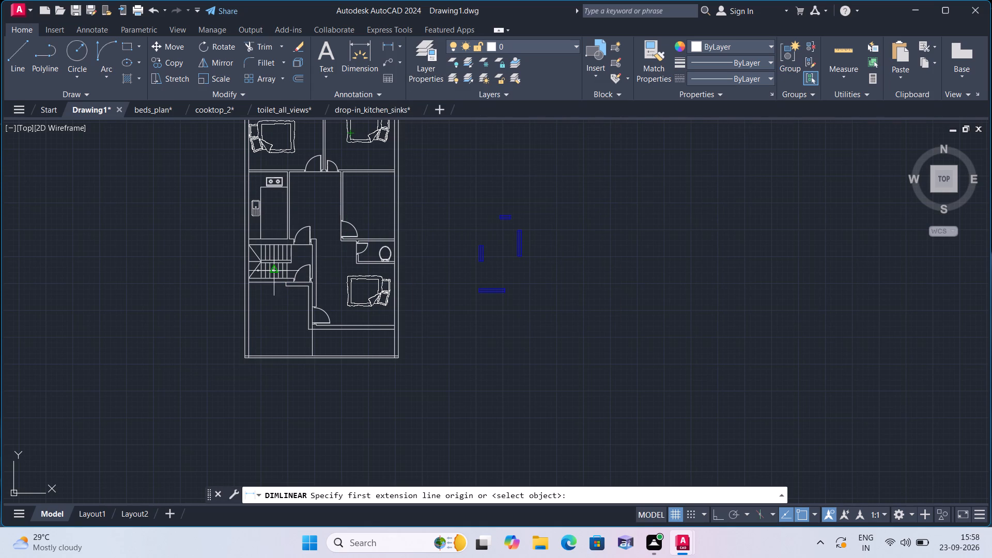
scroll(257, 239, "up", 4)
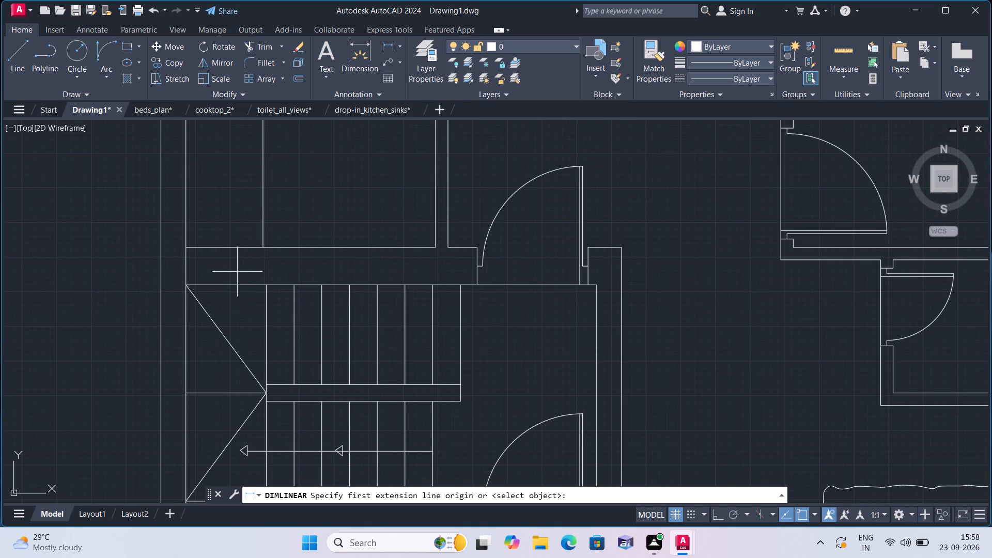
scroll(221, 284, "up", 2)
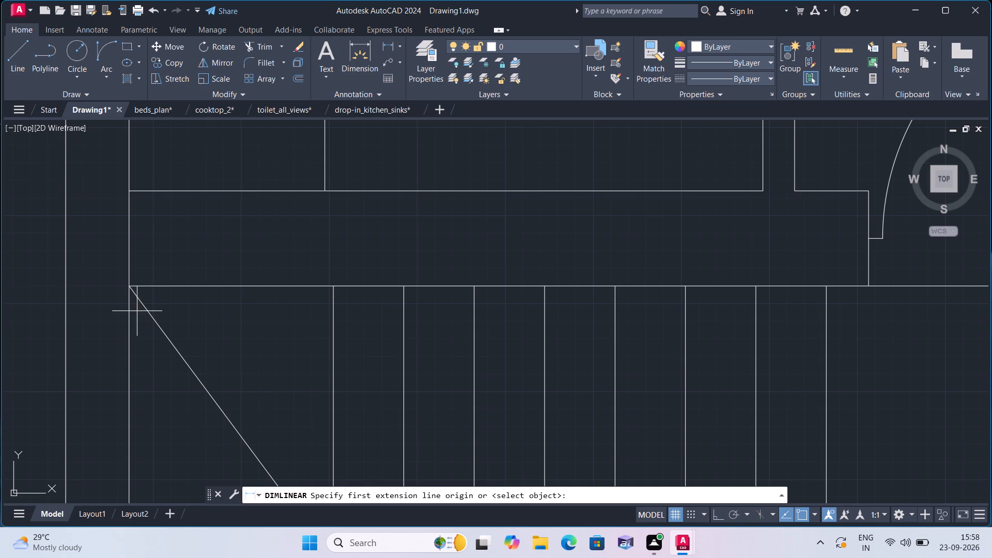
left_click(130, 308)
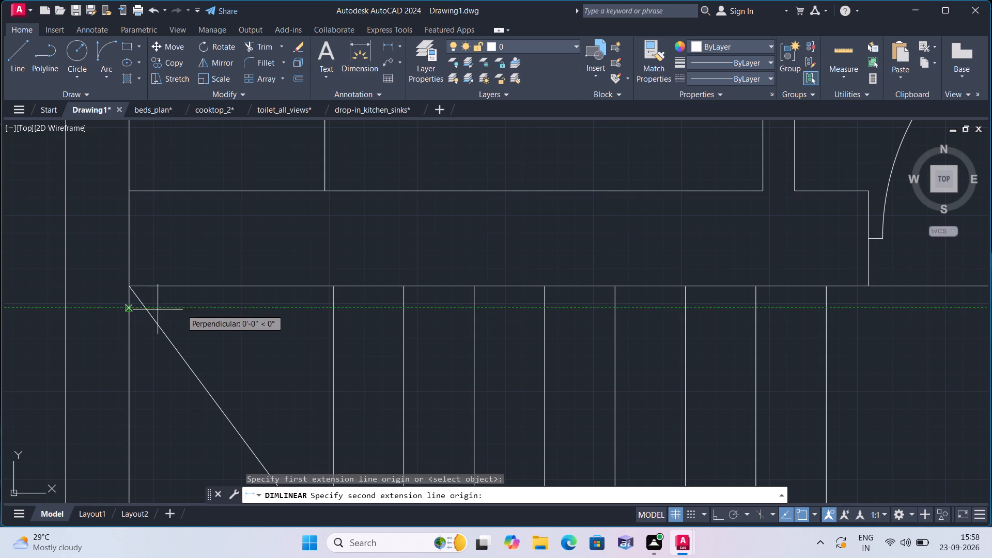
scroll(489, 322, "down", 1)
scroll(580, 320, "down", 1)
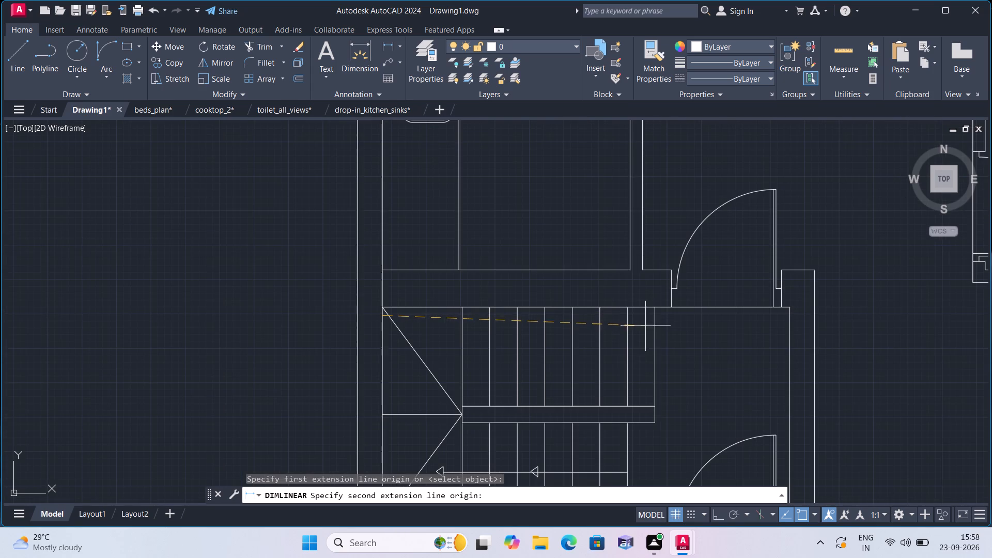
middle_click_drag(654, 322, 432, 242)
scroll(553, 241, "up", 1)
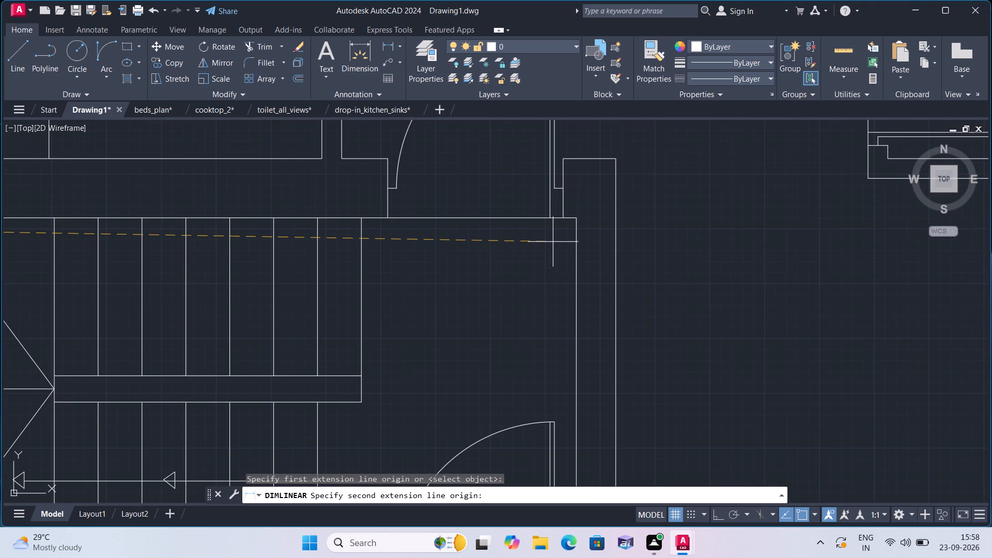
left_click(579, 232)
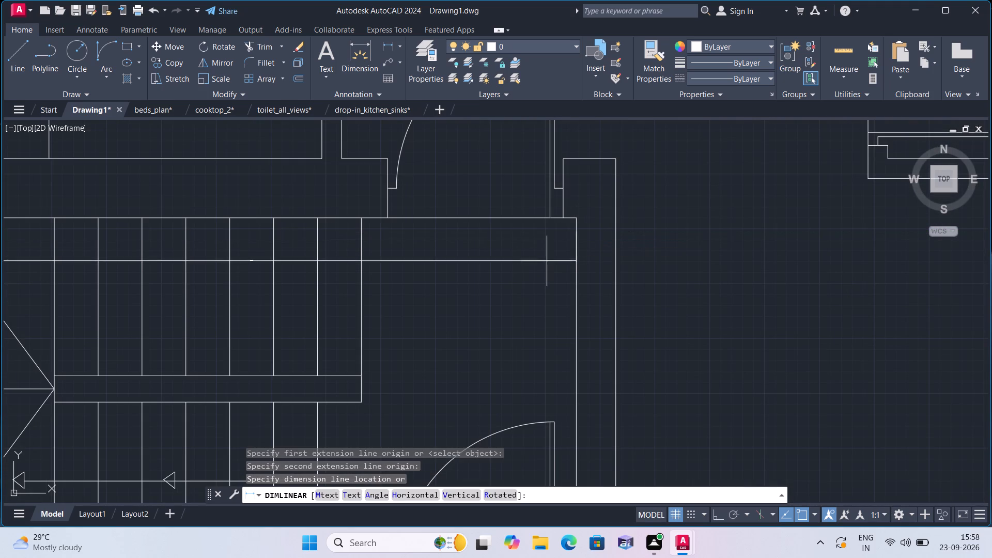
left_click(542, 264)
Add a vertical linear dimension between the stairwell's upper and lower walls, placed within the winder landing.
scroll(495, 264, "down", 2)
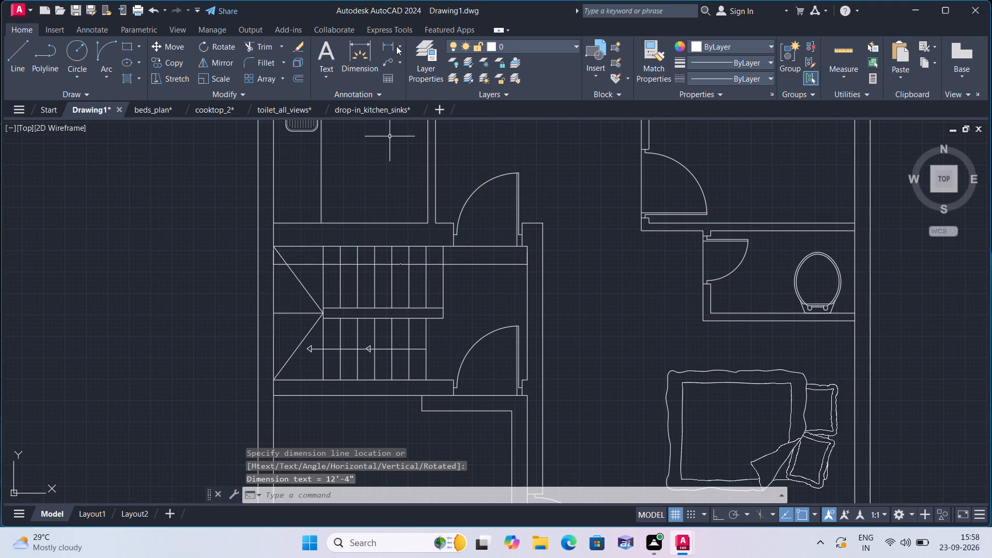
left_click(401, 44)
left_click(416, 64)
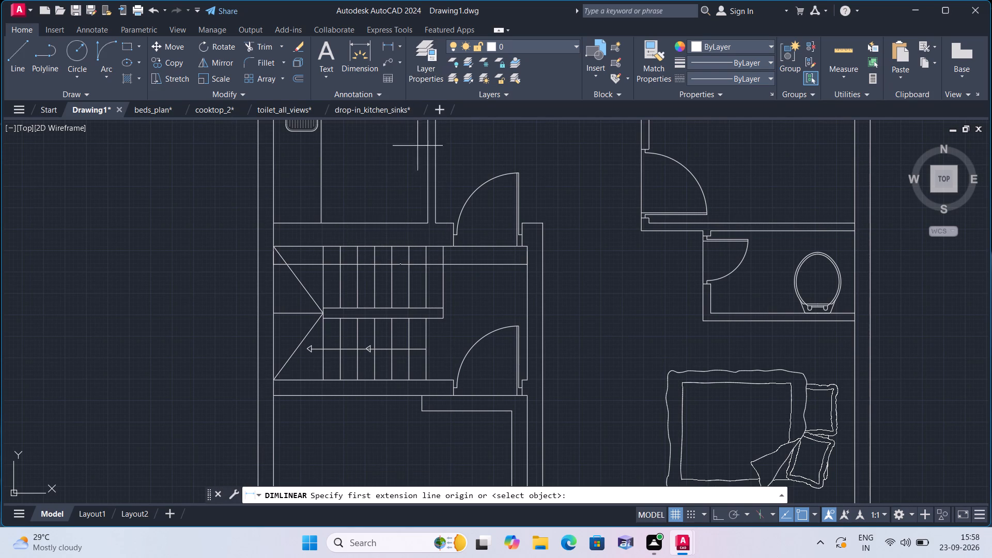
left_click(302, 247)
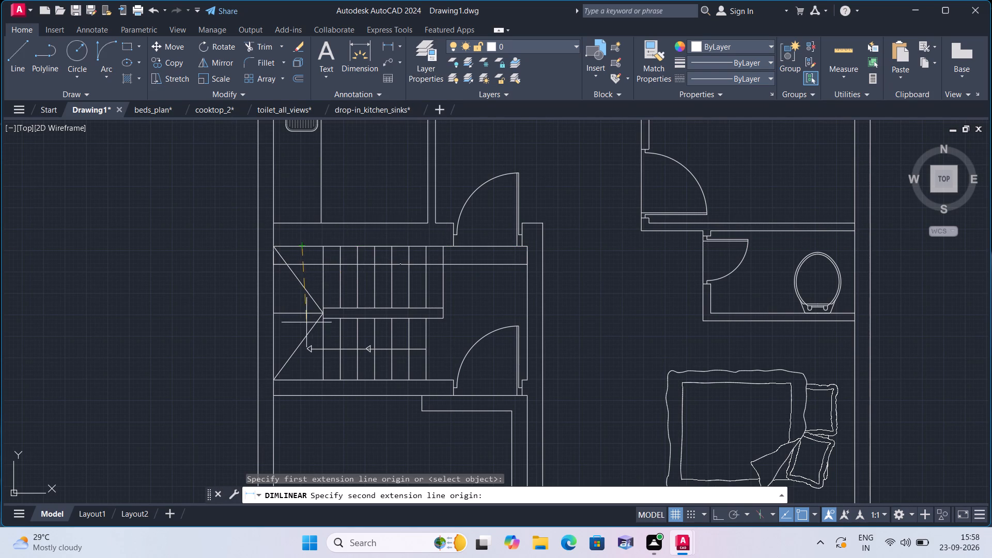
left_click(301, 379)
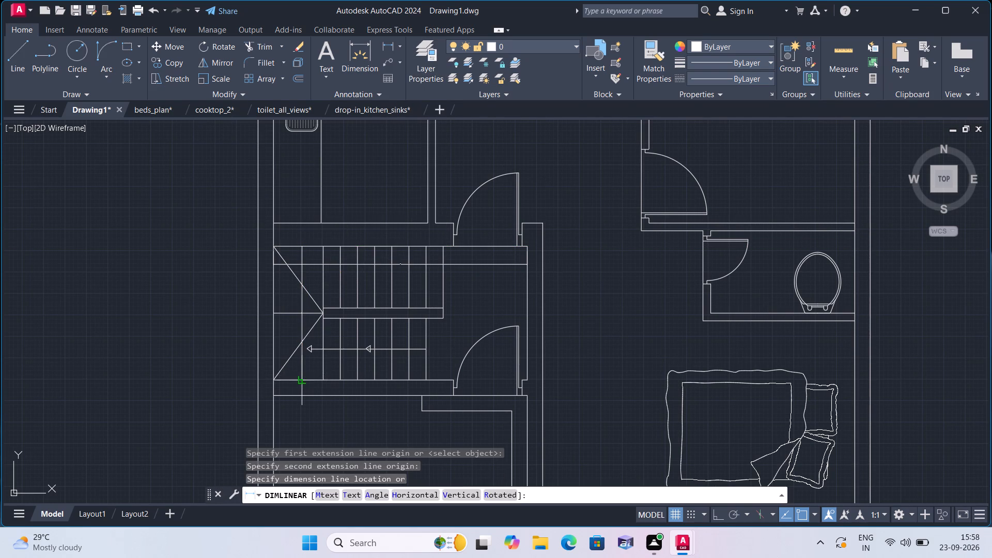
left_click(291, 352)
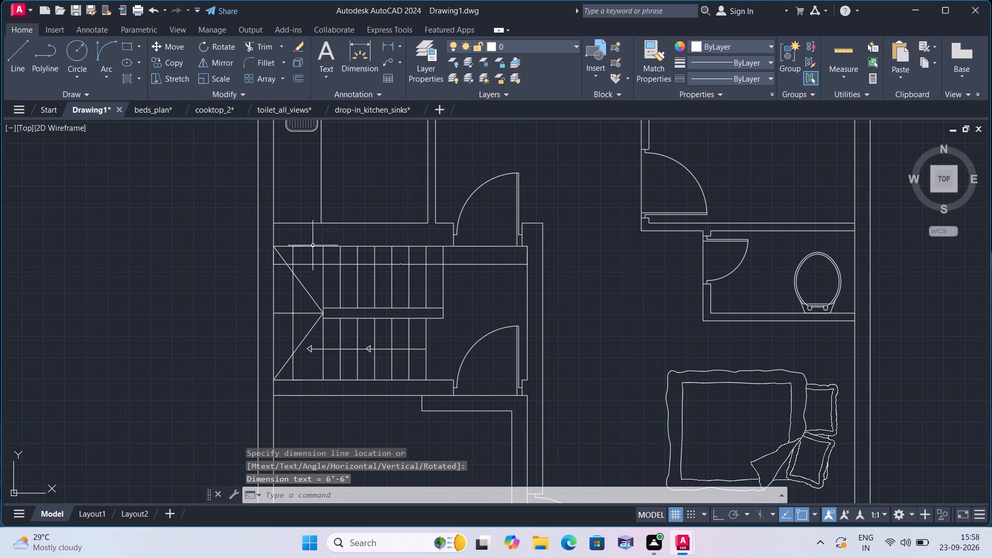
Add a vertical linear dimension from the stairwell's upper wall to the landing's horizontal middle line, placed near the divider end.
left_click(401, 45)
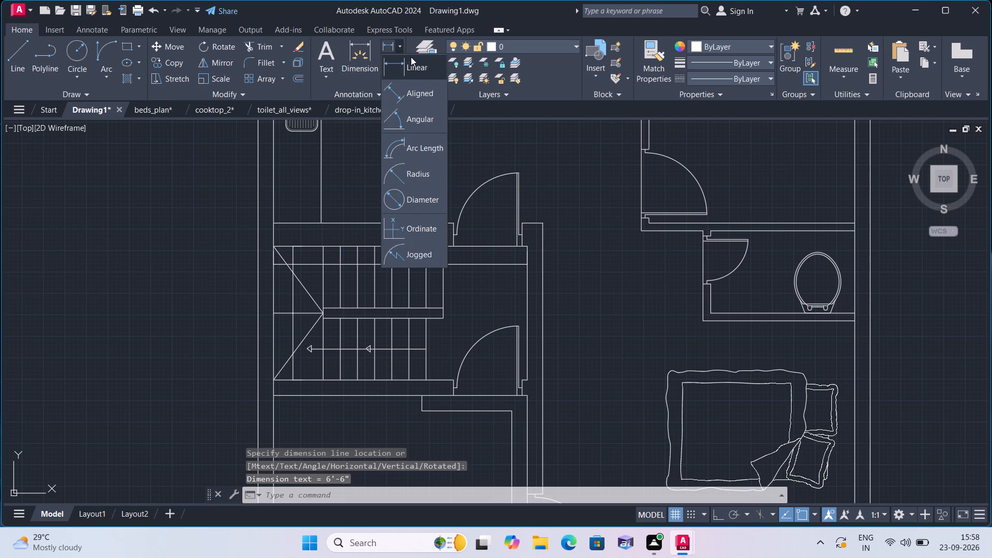
left_click(412, 62)
scroll(271, 275, "up", 2)
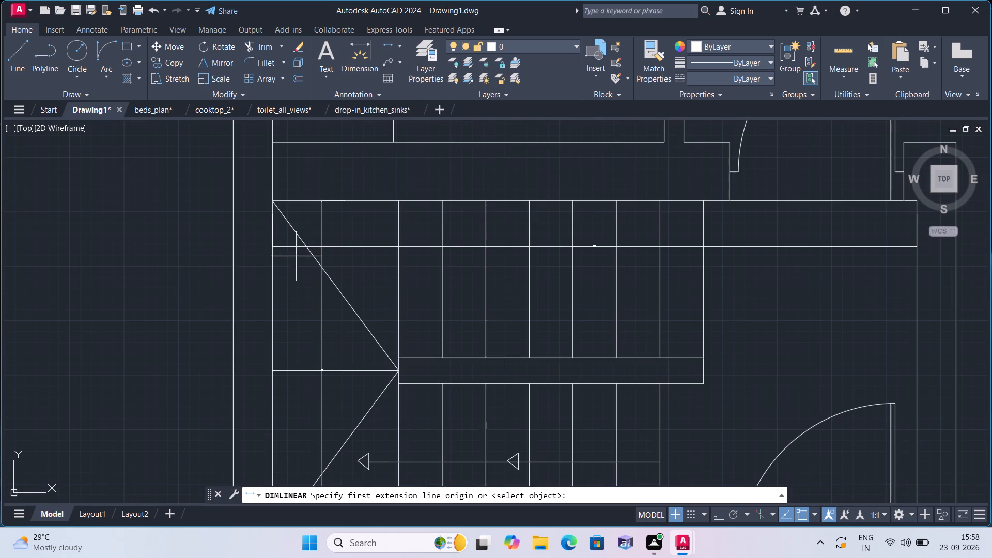
left_click(364, 201)
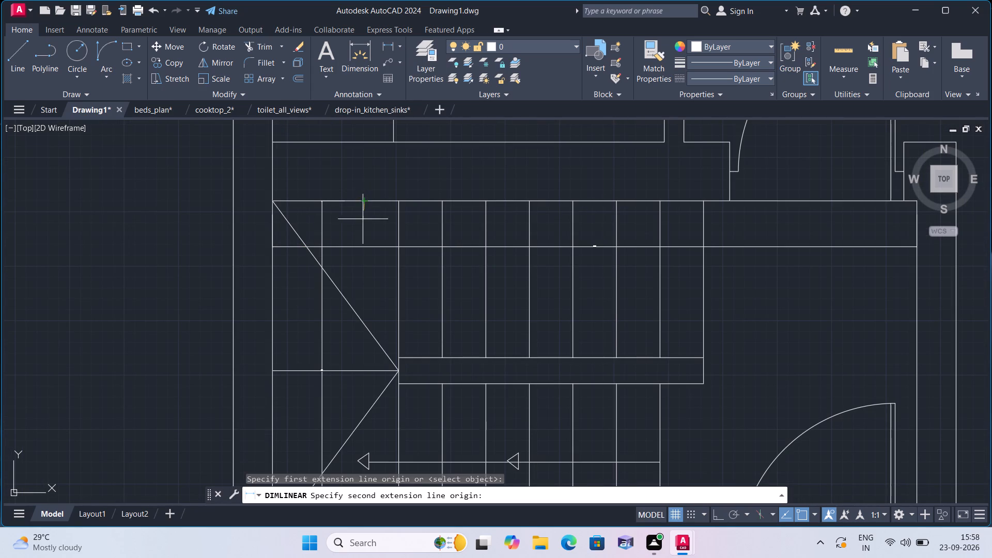
left_click(367, 369)
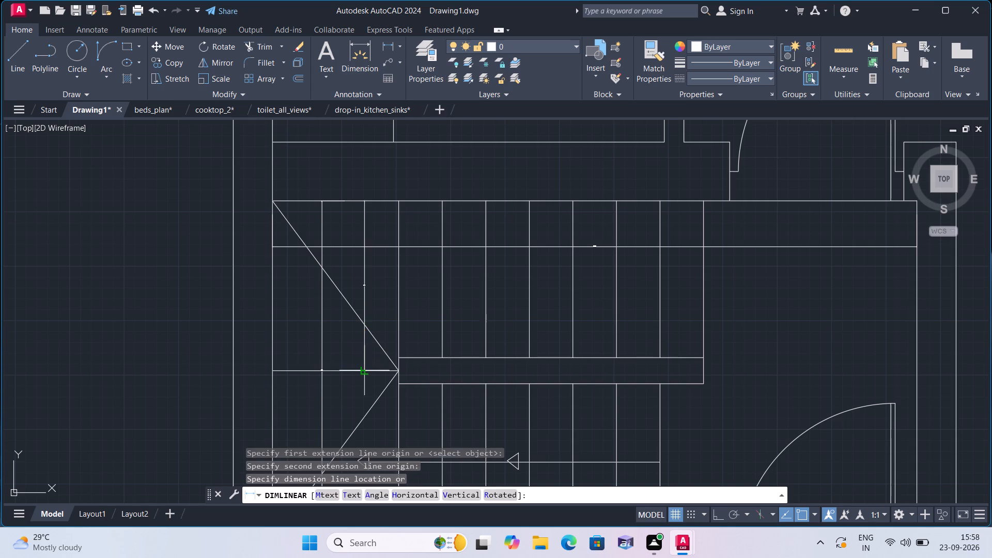
left_click(374, 342)
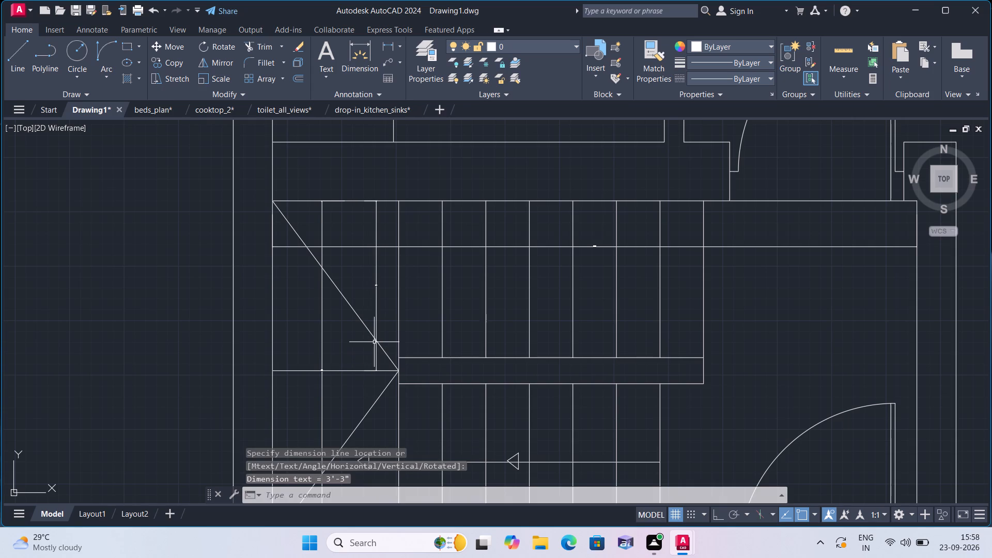
Add a horizontal linear dimension across the passage from the stairwell's outer wall corner to the opposite room's wall beside its door.
scroll(374, 342, "down", 2)
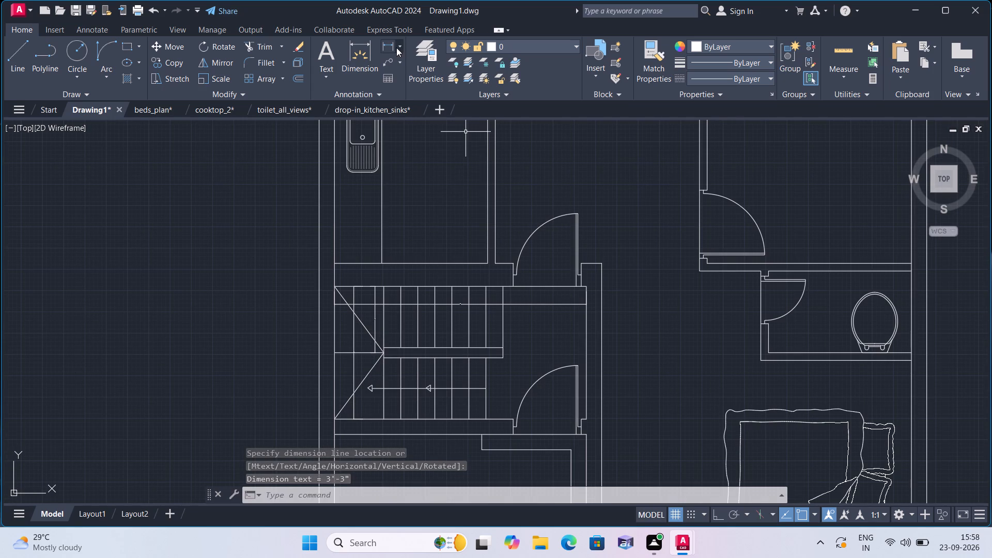
left_click(401, 45)
left_click(415, 67)
scroll(405, 190, "down", 1)
middle_click_drag(405, 197, 404, 197)
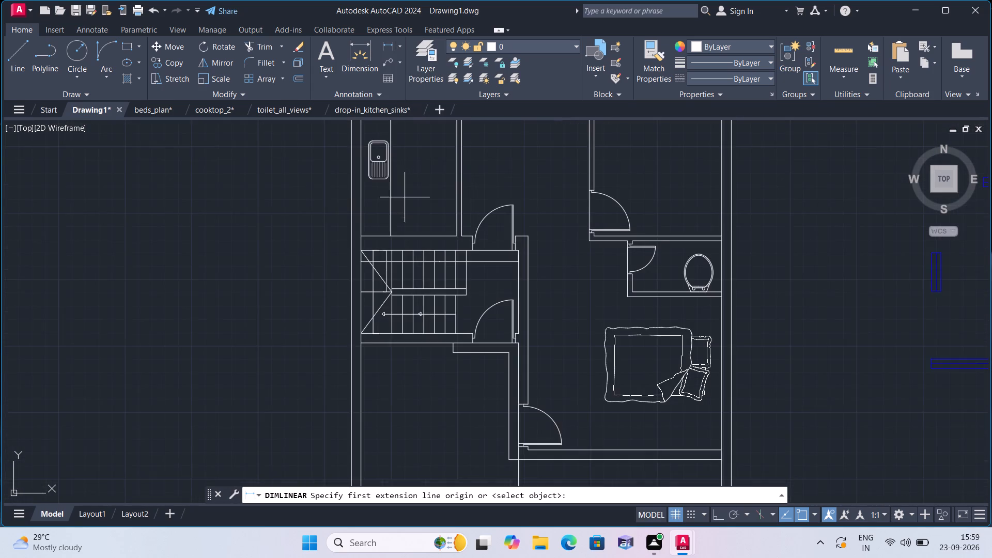
middle_click_drag(404, 197, 225, 186)
scroll(286, 177, "up", 2)
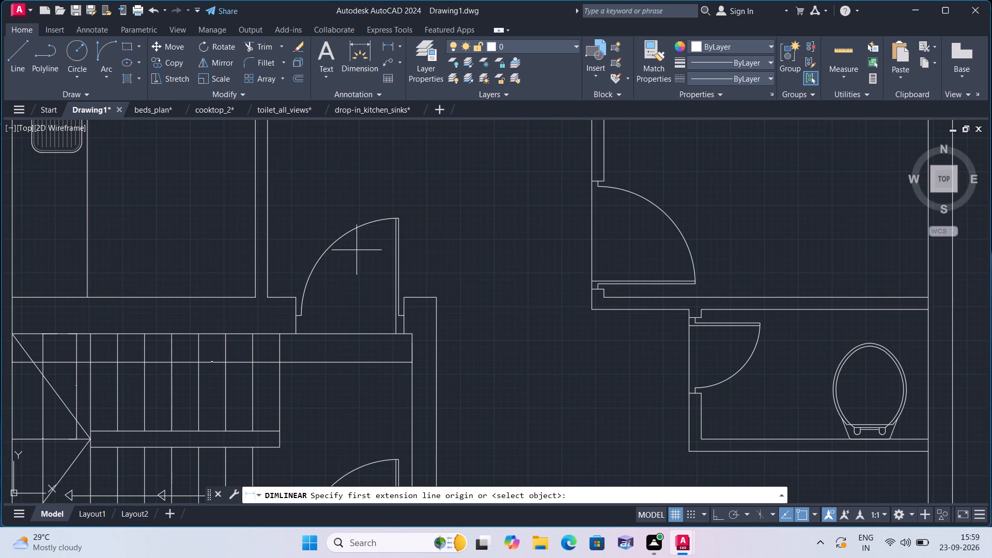
left_click(435, 298)
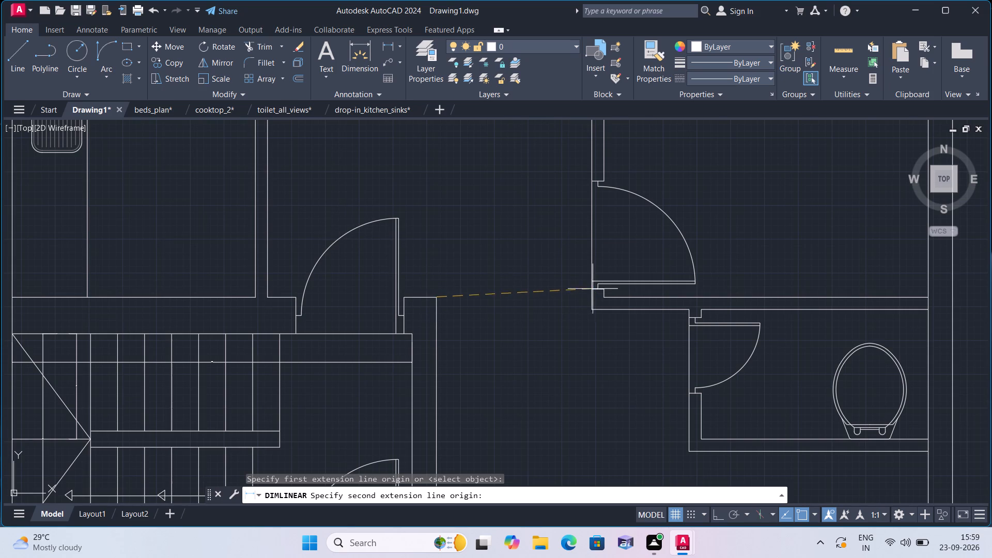
left_click(592, 289)
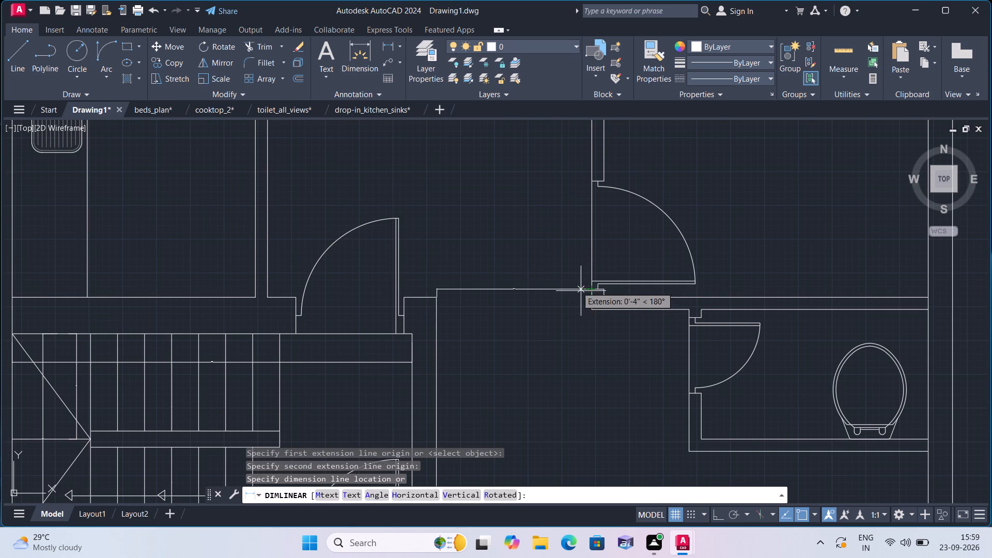
left_click(519, 262)
Add an overall horizontal linear dimension between the plan's two upper outer corners, placed above the top exterior wall.
scroll(481, 247, "down", 2)
scroll(319, 164, "down", 2)
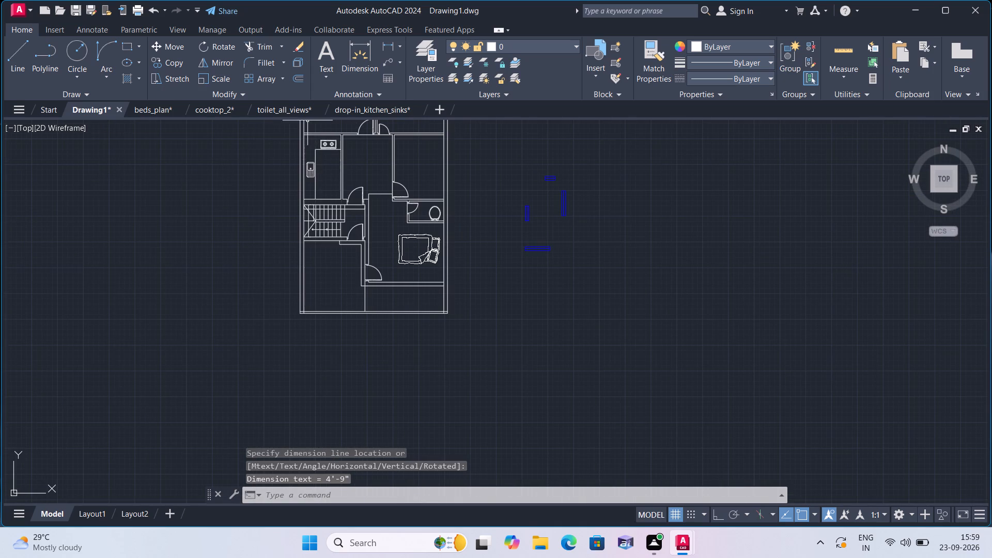
middle_click_drag(270, 163, 274, 215)
left_click(397, 45)
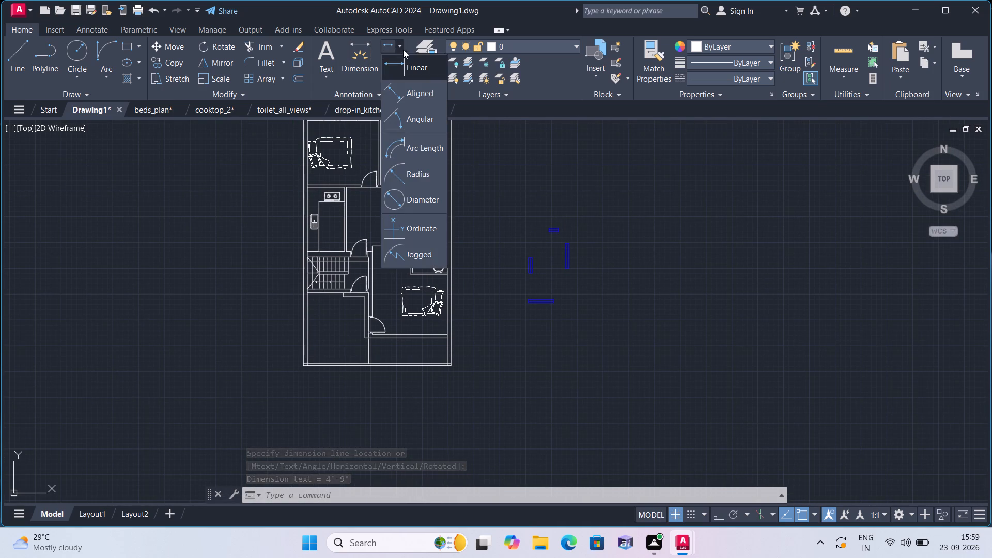
left_click(414, 62)
scroll(261, 255, "down", 2)
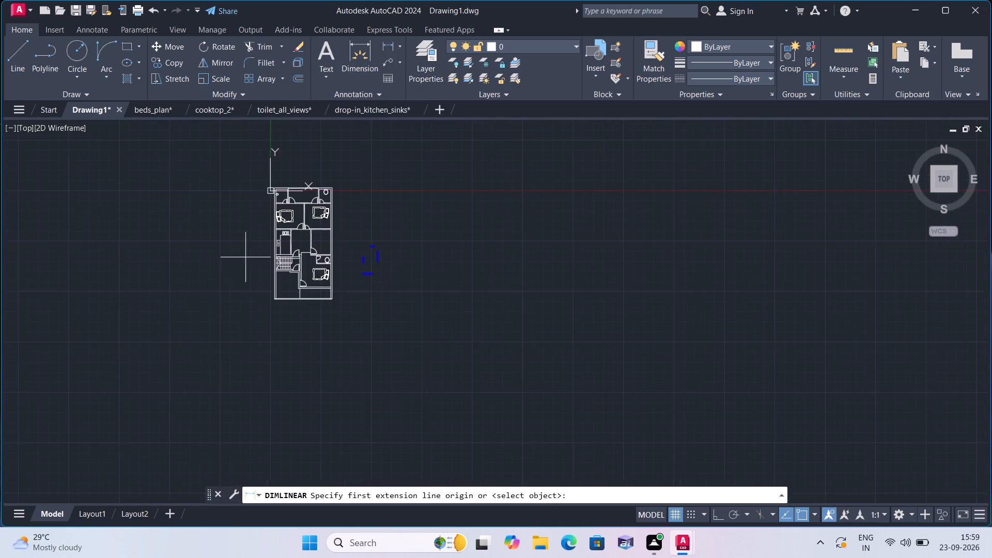
middle_click_drag(238, 262, 283, 361)
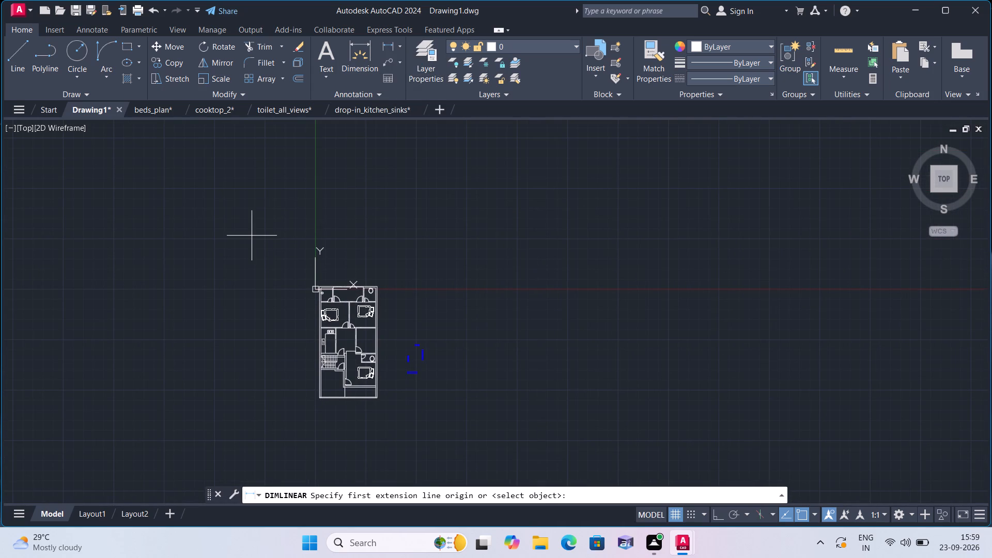
scroll(381, 316, "up", 4)
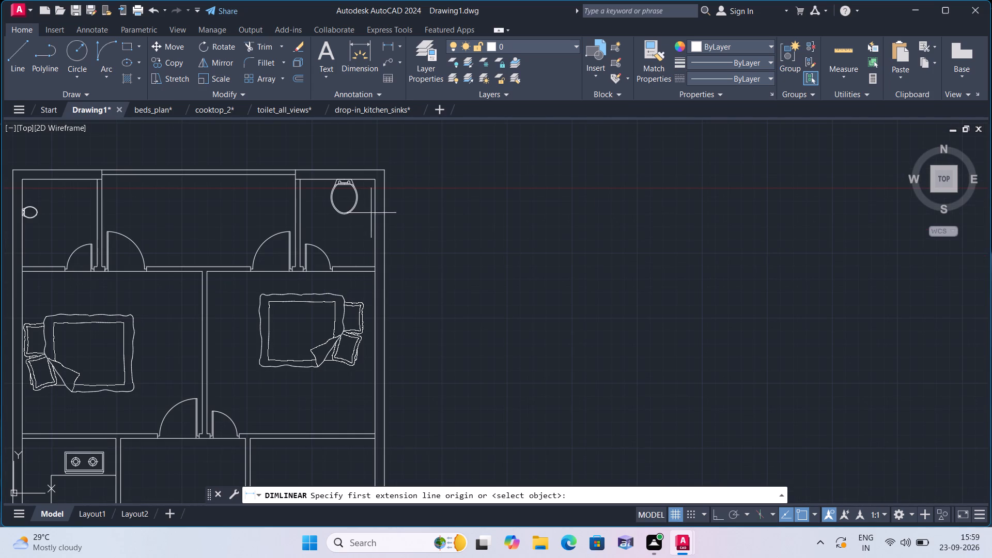
left_click(384, 173)
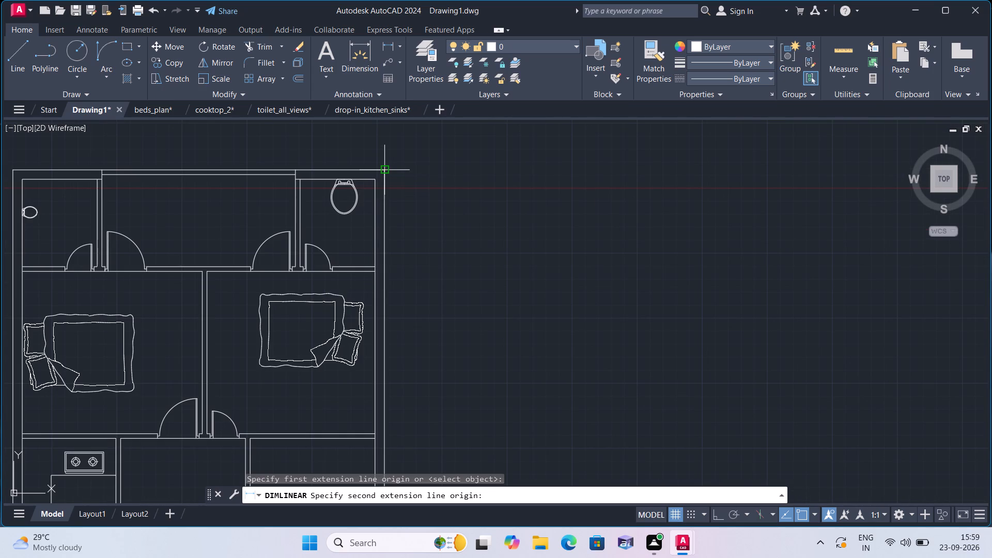
scroll(322, 173, "down", 2)
middle_click_drag(240, 216, 388, 303)
scroll(313, 262, "up", 3)
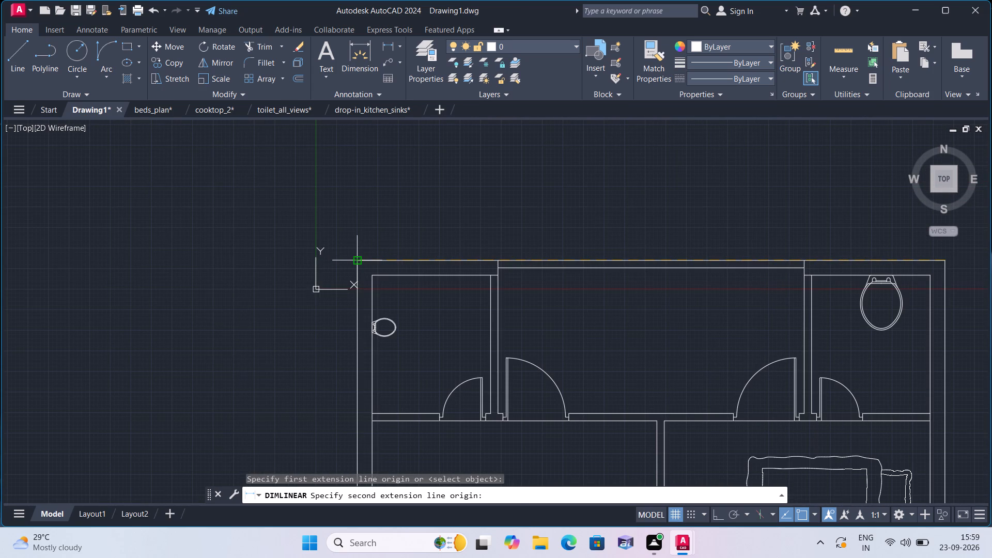
left_click(354, 260)
left_click(357, 213)
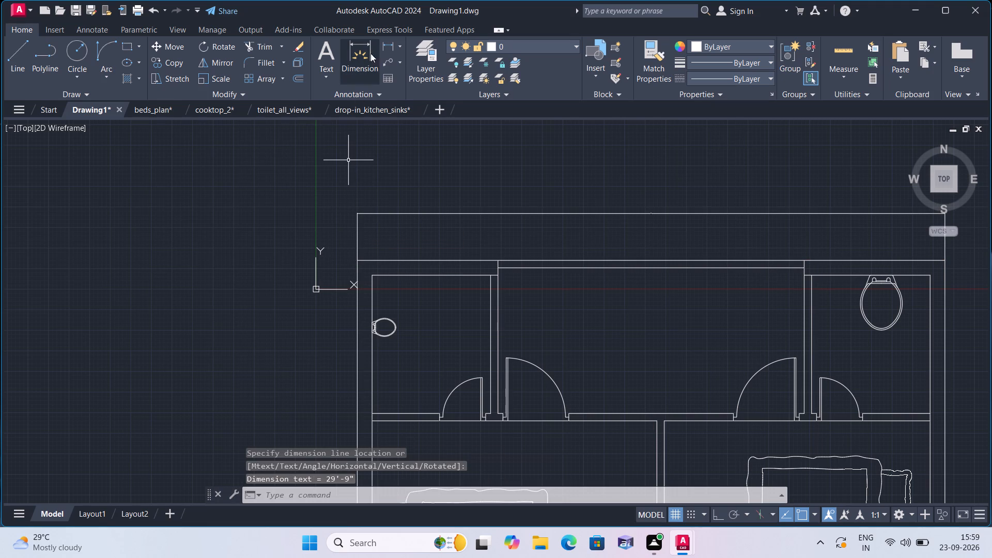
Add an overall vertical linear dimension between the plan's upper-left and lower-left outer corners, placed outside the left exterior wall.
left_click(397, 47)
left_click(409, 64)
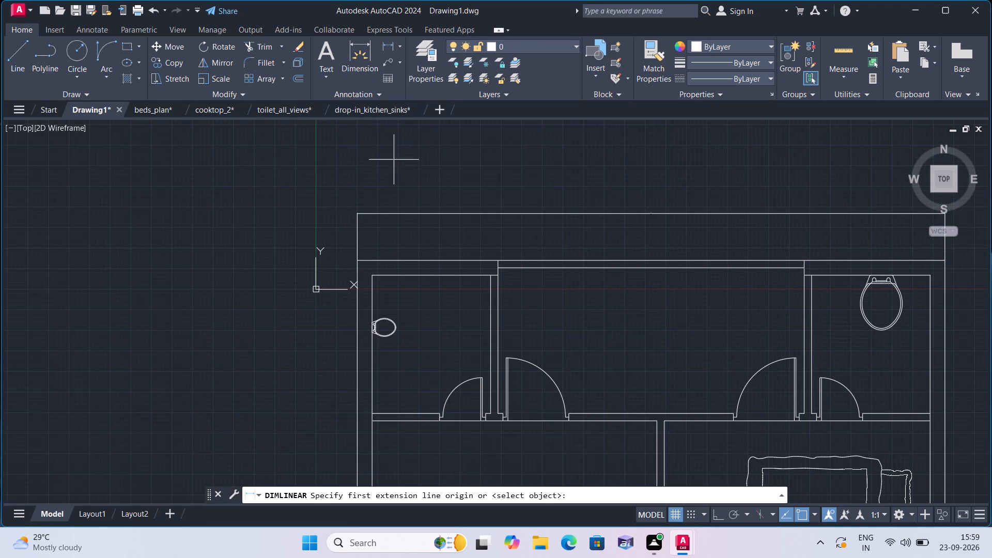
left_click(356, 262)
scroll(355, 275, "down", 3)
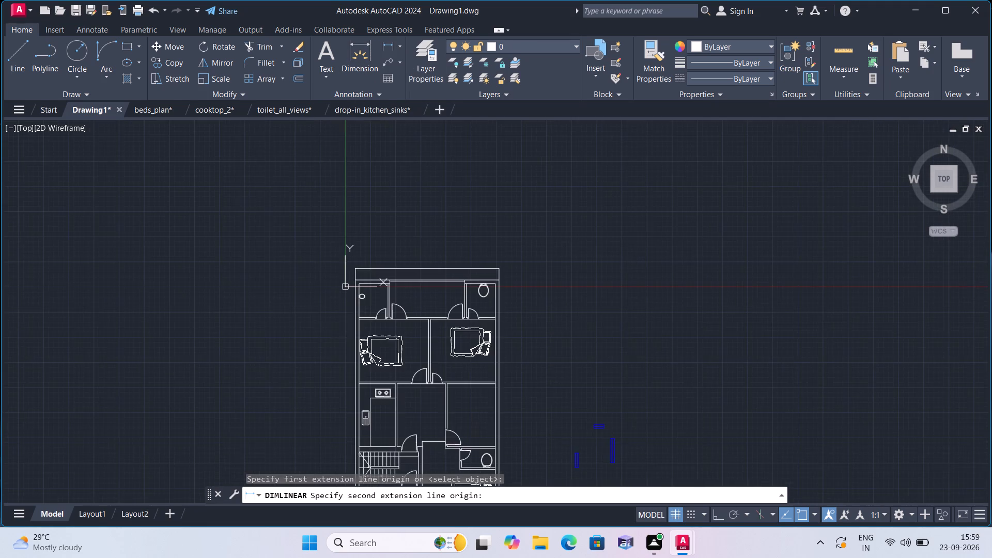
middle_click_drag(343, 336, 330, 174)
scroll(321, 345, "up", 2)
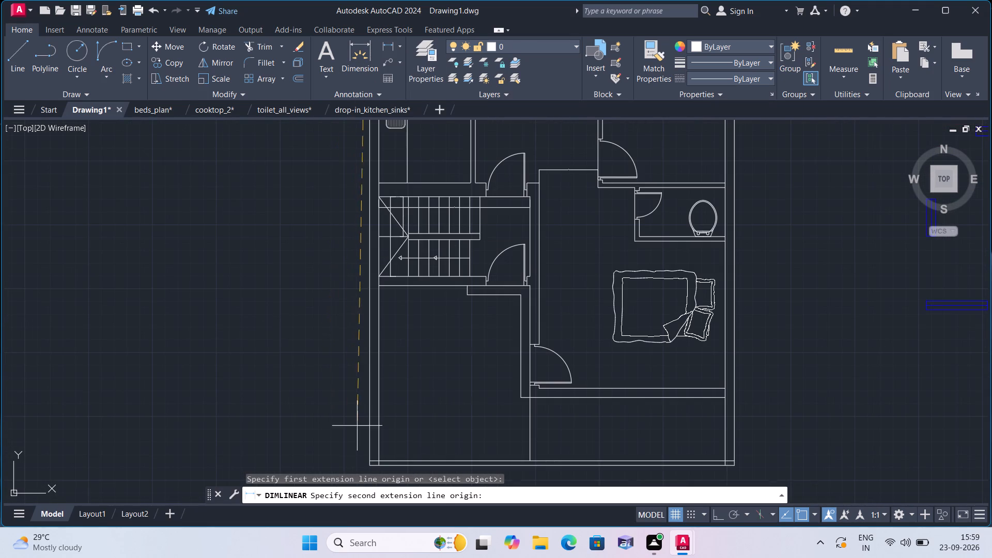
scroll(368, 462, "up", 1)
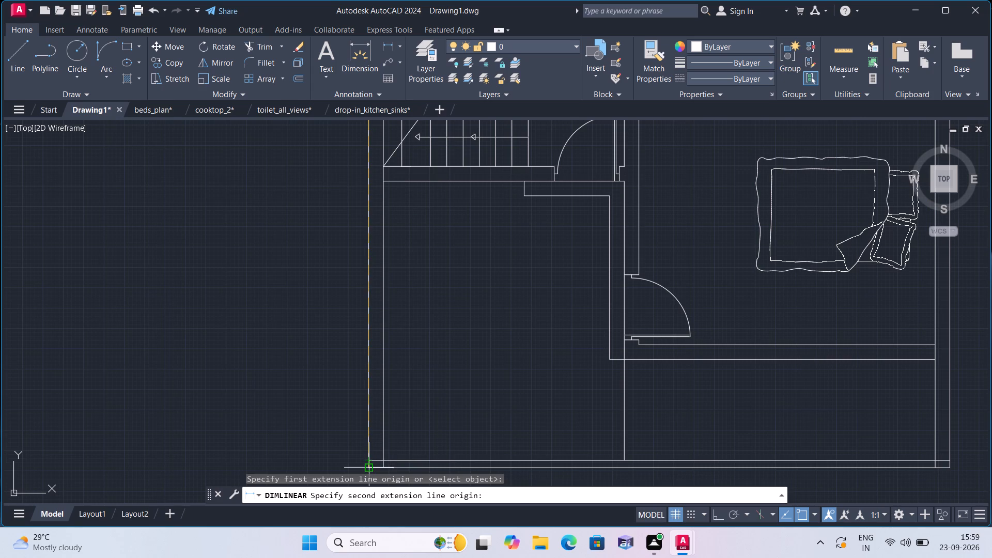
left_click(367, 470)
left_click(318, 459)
Select all dimensions similar to the overall vertical dimension and set their text height to 6".
scroll(233, 298, "down", 2)
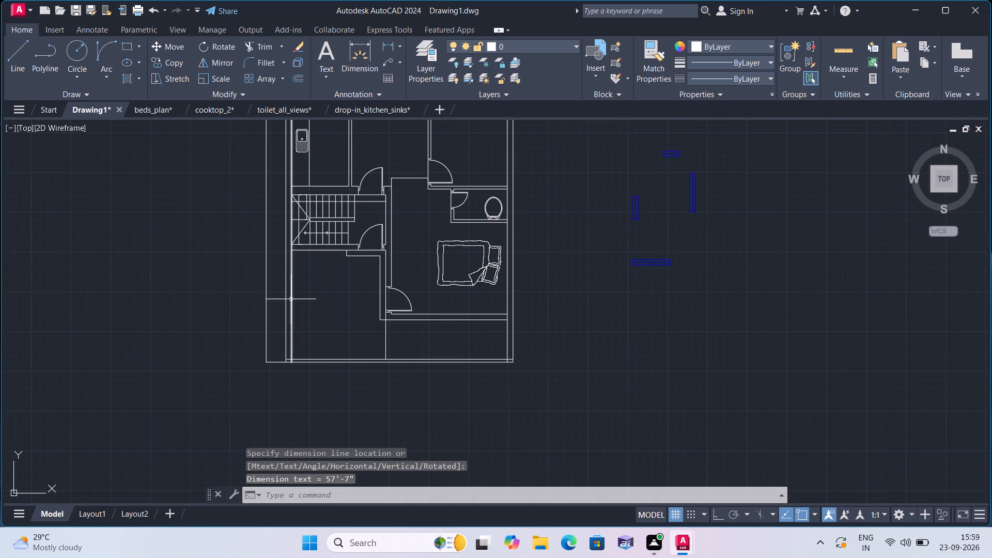
left_click(271, 295)
left_click(173, 243)
right_click(119, 200)
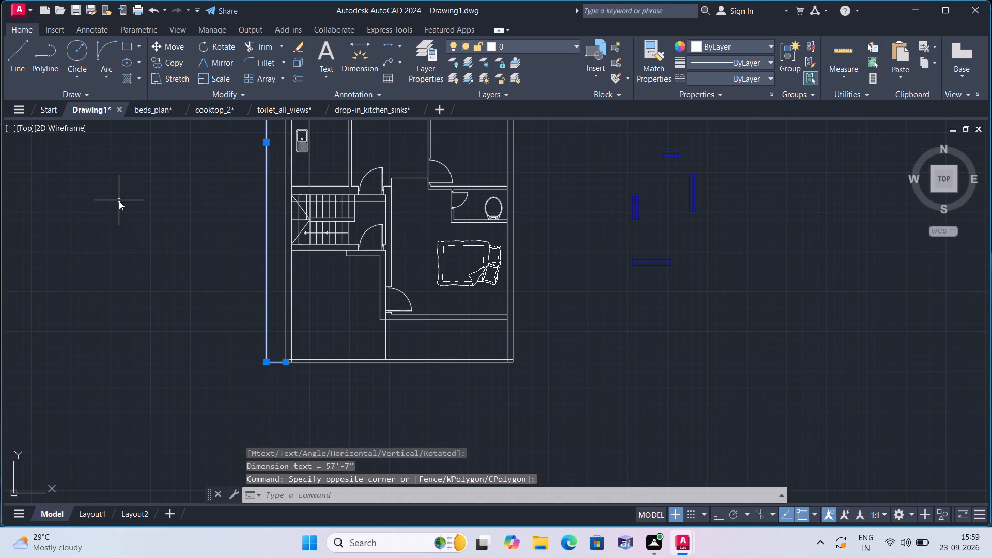
left_click(201, 406)
right_click(181, 247)
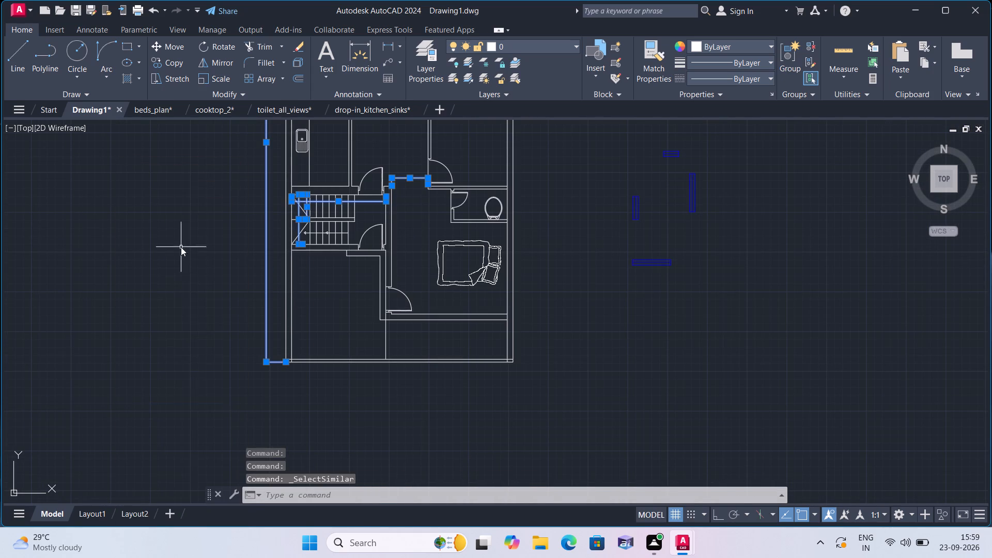
left_click(208, 505)
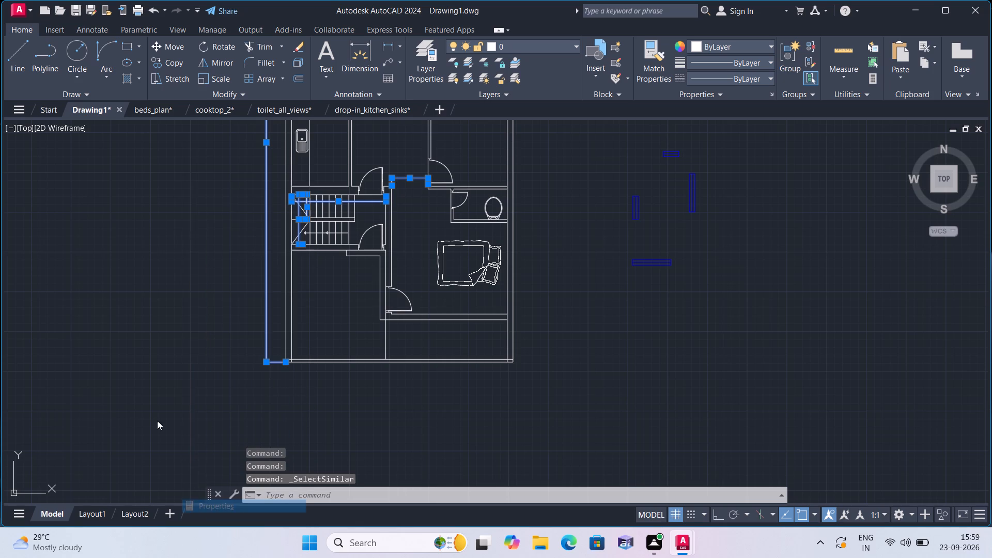
scroll(78, 244, "down", 5)
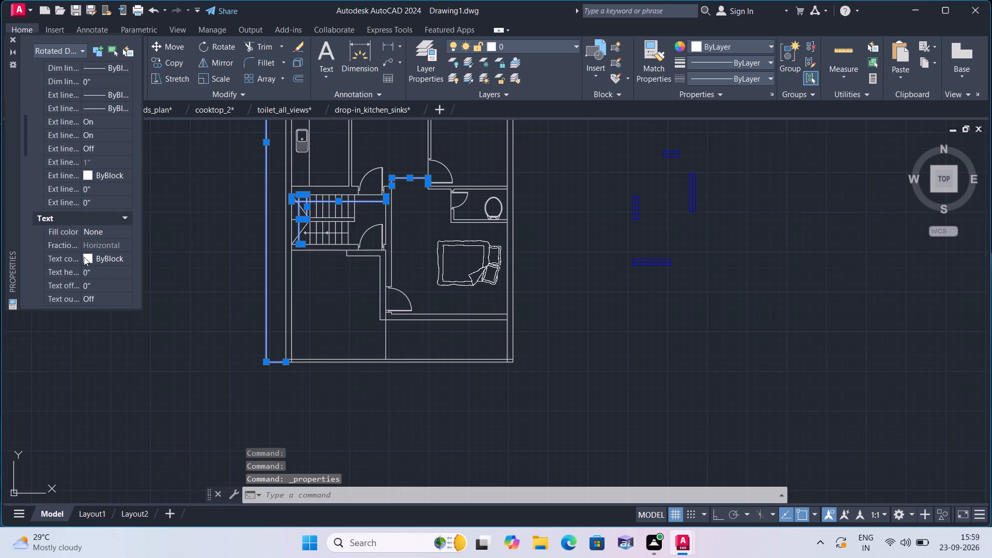
left_click(96, 274)
key("BackSpace")
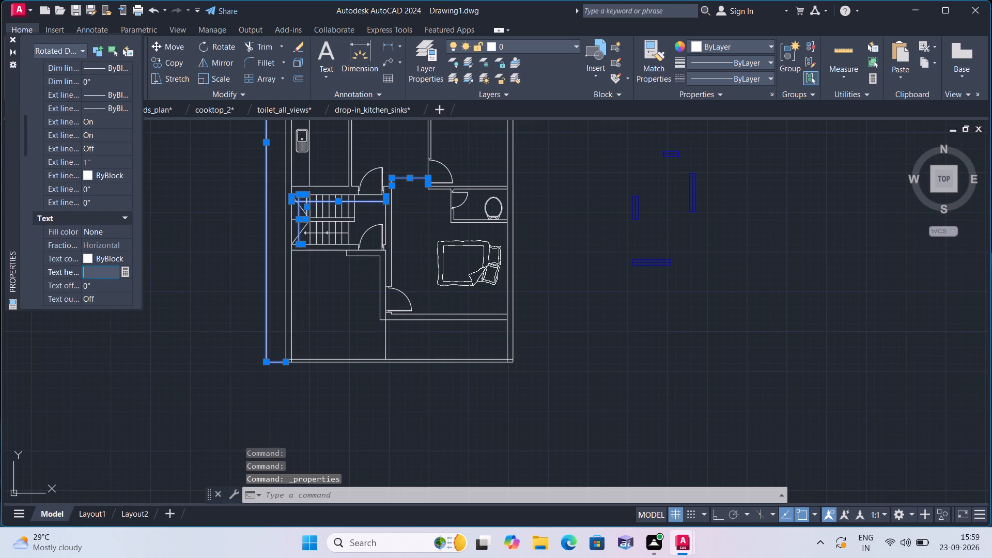
type("6\"")
left_click(112, 384)
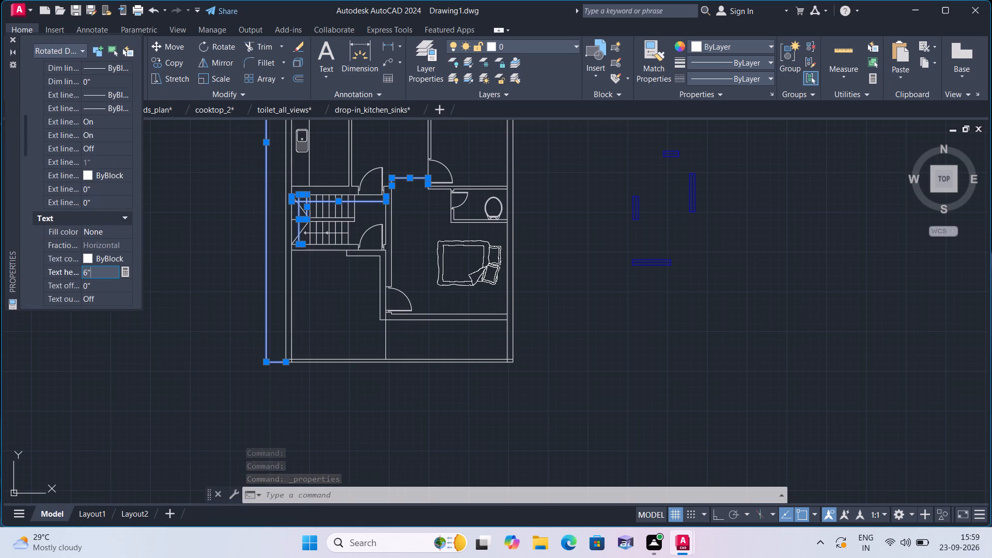
left_click(17, 41)
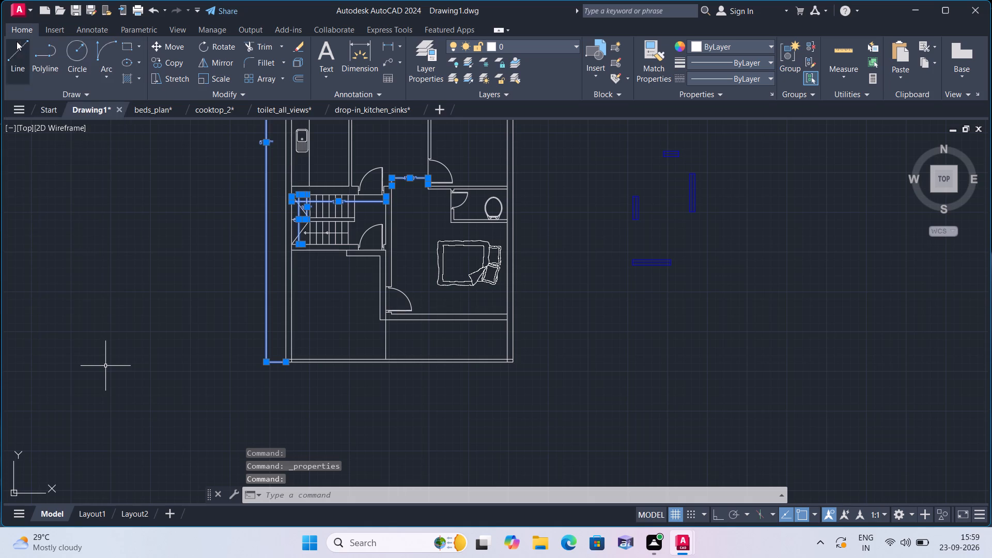
key("Escape")
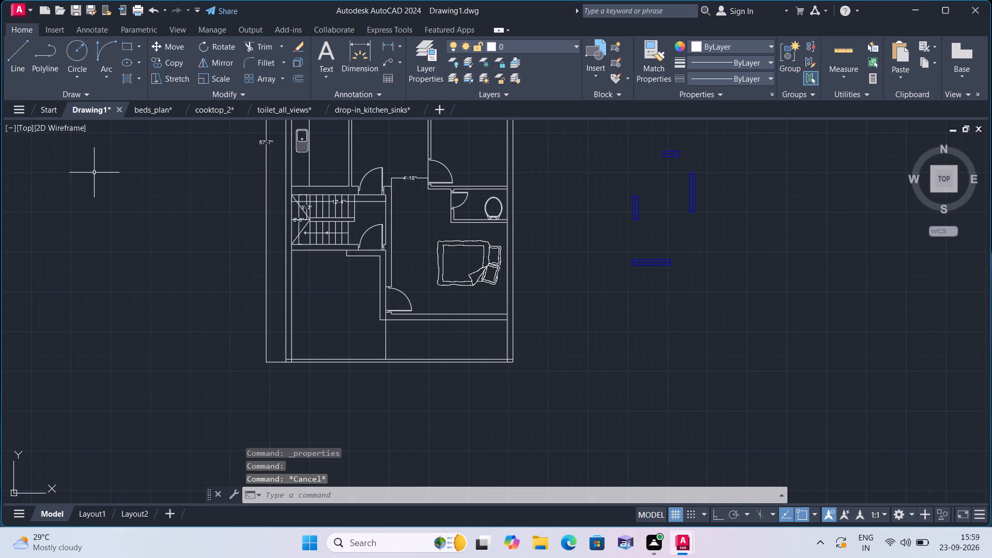
Override the text of the overall horizontal dimension above the top exterior wall with 30'.
scroll(121, 177, "down", 1)
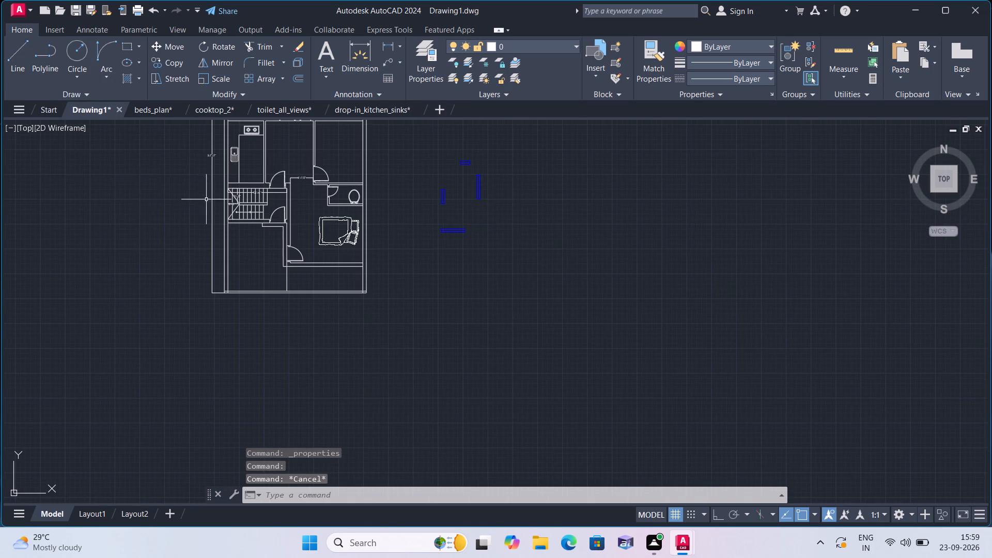
middle_click_drag(202, 182, 203, 332)
scroll(286, 127, "up", 3)
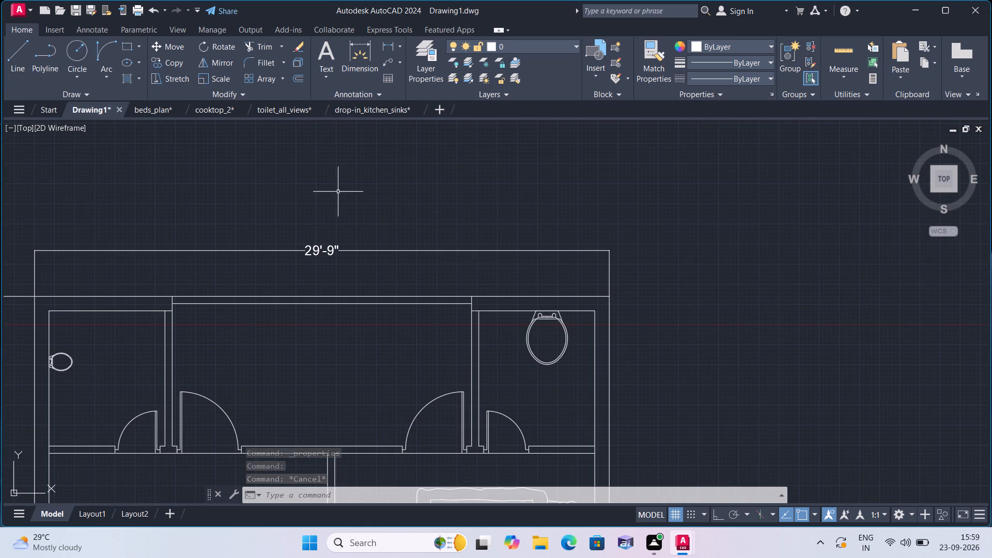
triple_click(314, 246)
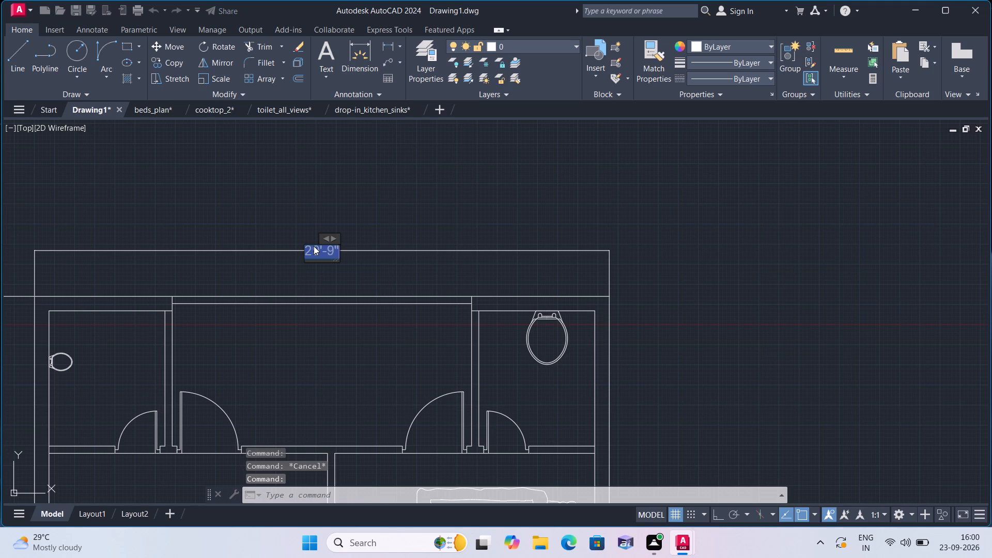
left_click(314, 246)
key("BackSpace")
type("30'")
left_click(296, 266)
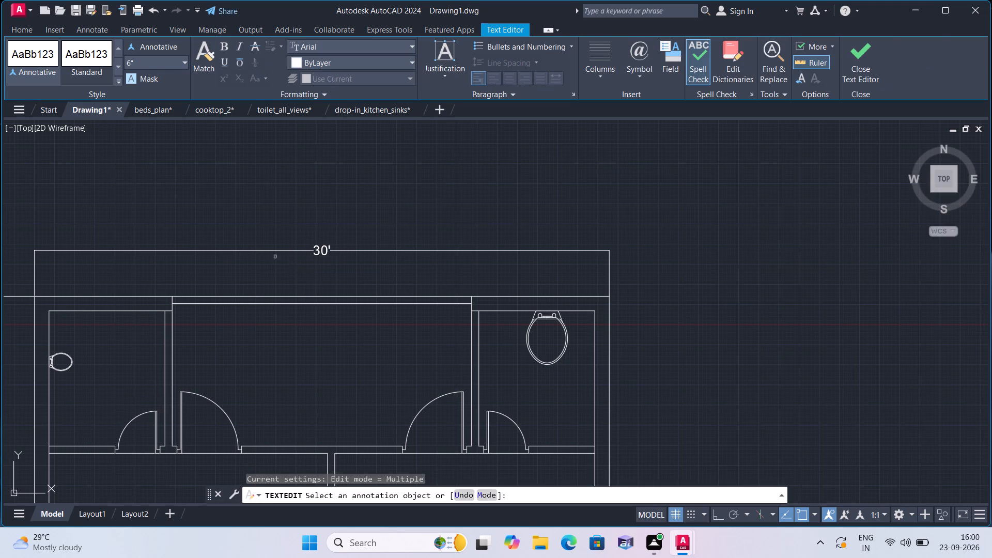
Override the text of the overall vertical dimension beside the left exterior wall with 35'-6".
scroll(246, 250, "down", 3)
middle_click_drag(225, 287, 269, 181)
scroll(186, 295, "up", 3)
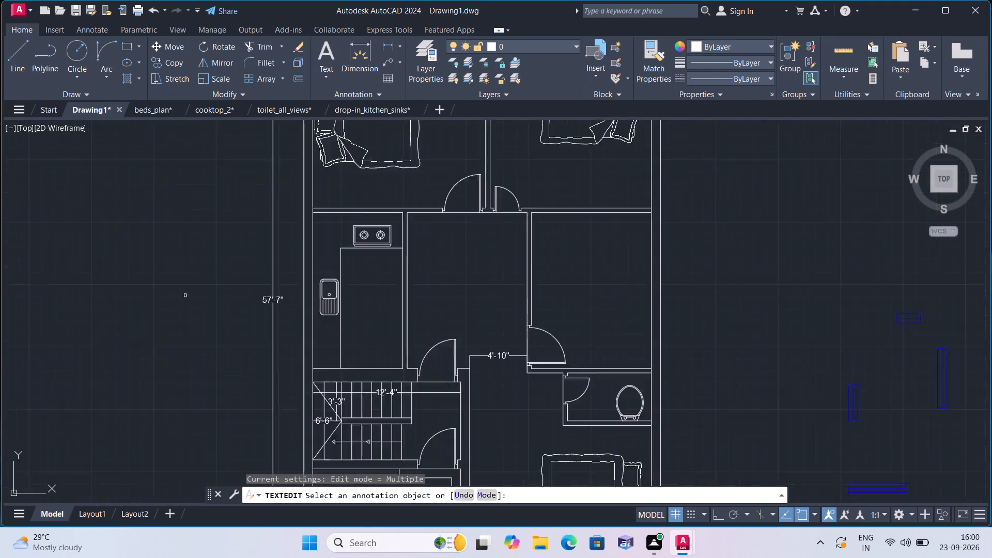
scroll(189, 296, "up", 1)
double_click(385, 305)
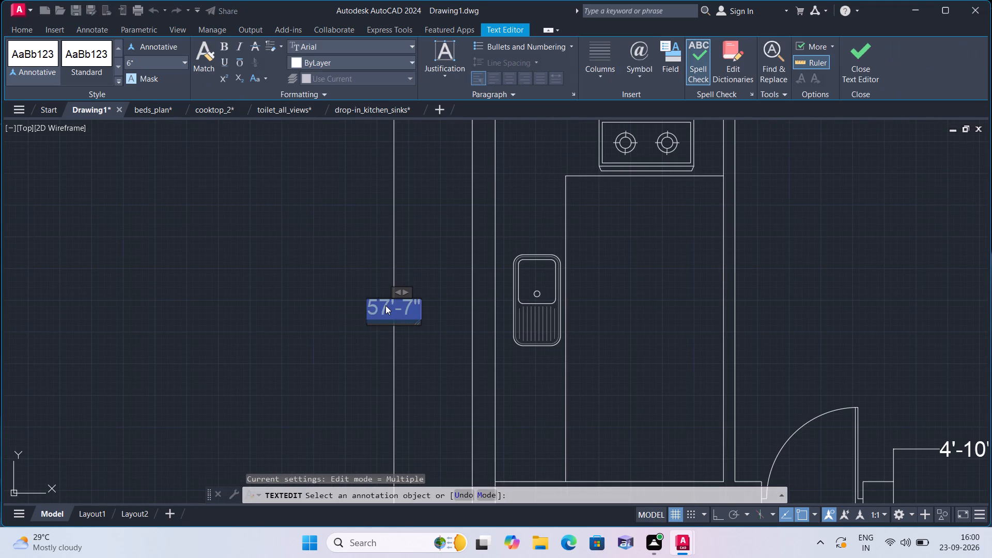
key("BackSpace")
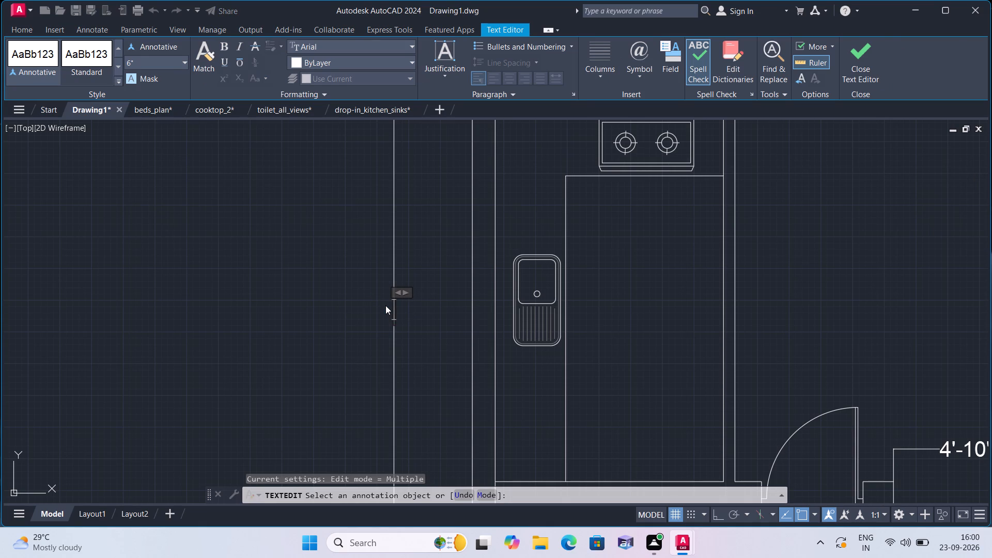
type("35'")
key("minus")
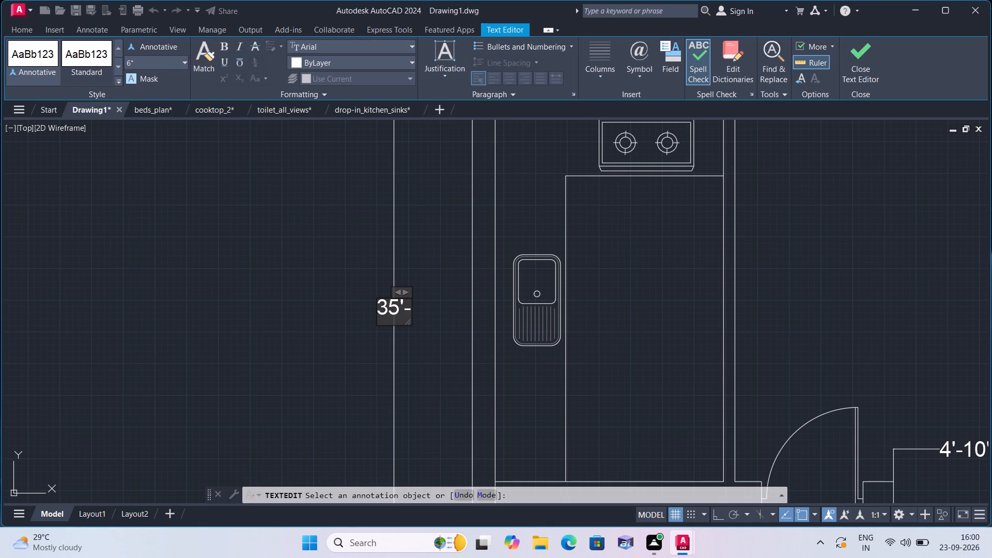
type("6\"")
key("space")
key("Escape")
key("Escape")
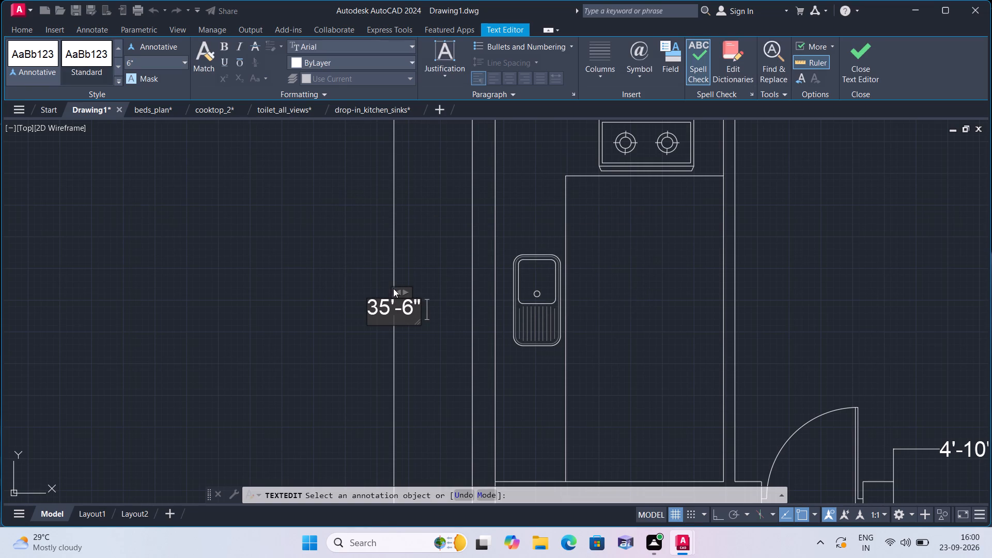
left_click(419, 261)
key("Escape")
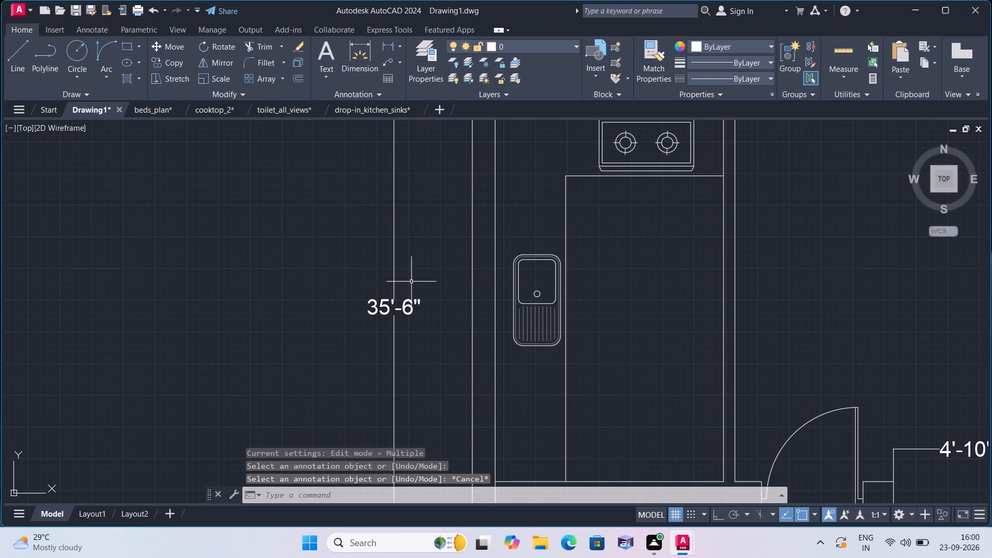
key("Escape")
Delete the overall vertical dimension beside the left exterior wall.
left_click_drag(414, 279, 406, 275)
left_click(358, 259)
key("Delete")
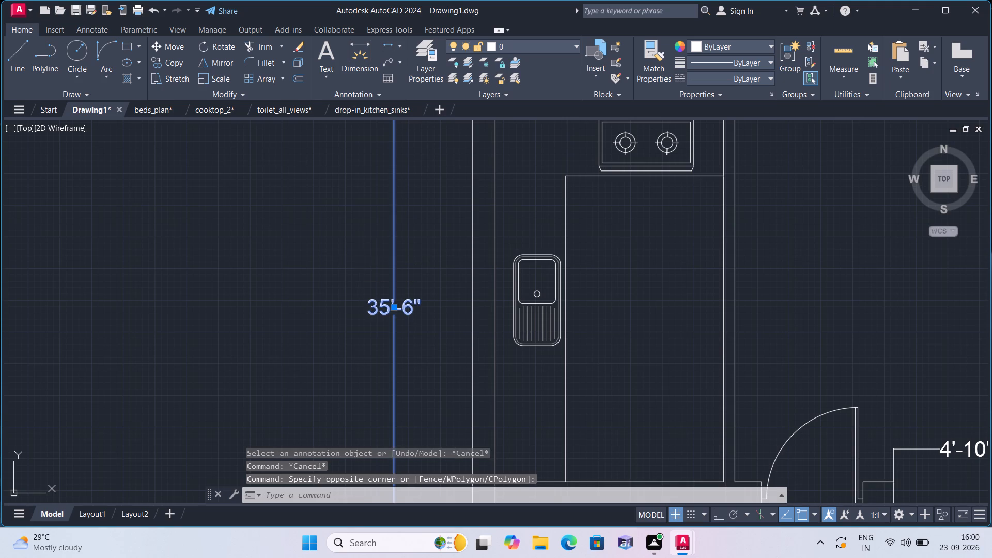
Add a vertical linear dimension from the plan's upper-left outer corner to the stairwell's upper-left inner corner, placed outside the left exterior wall.
scroll(358, 259, "down", 2)
middle_click_drag(357, 259, 340, 232)
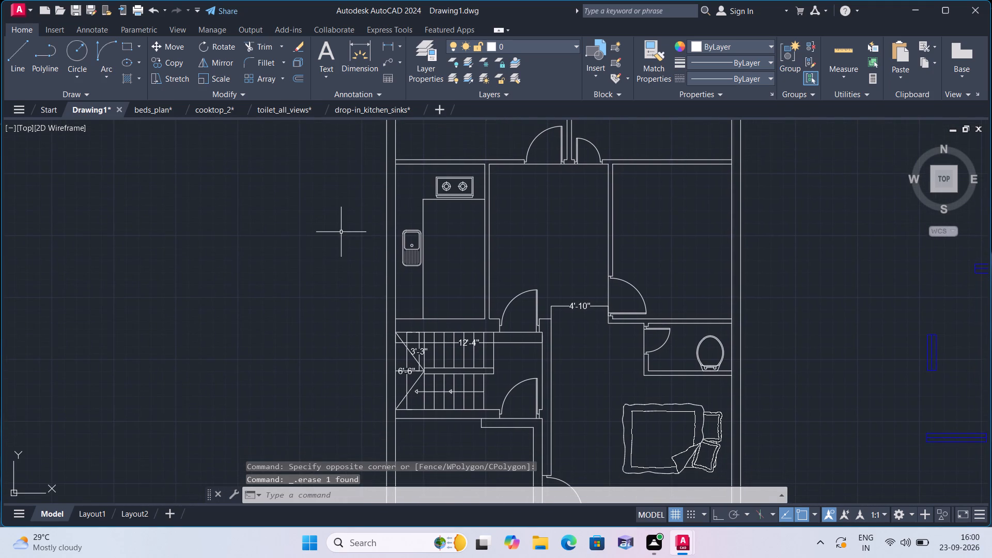
scroll(341, 232, "down", 2)
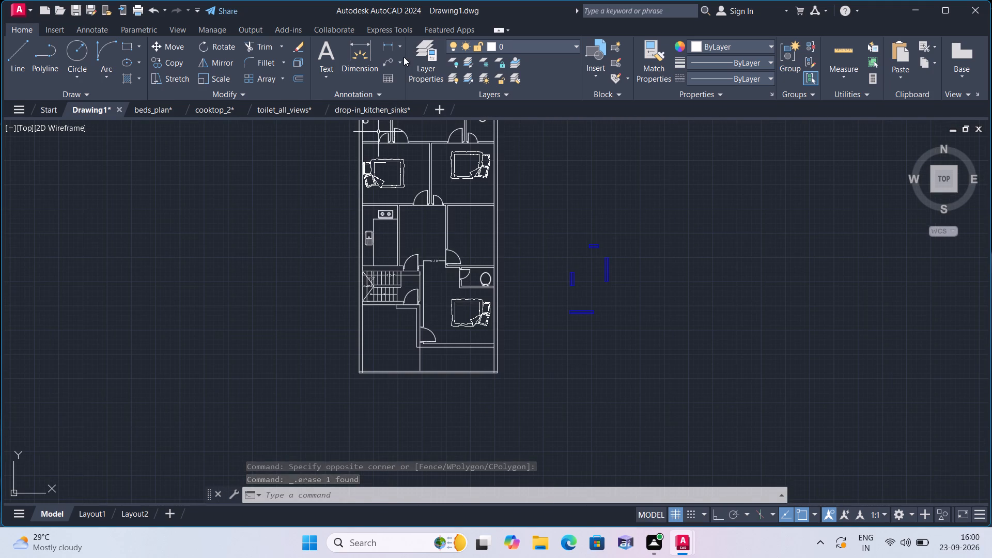
left_click(403, 44)
left_click(417, 63)
scroll(319, 231, "up", 1)
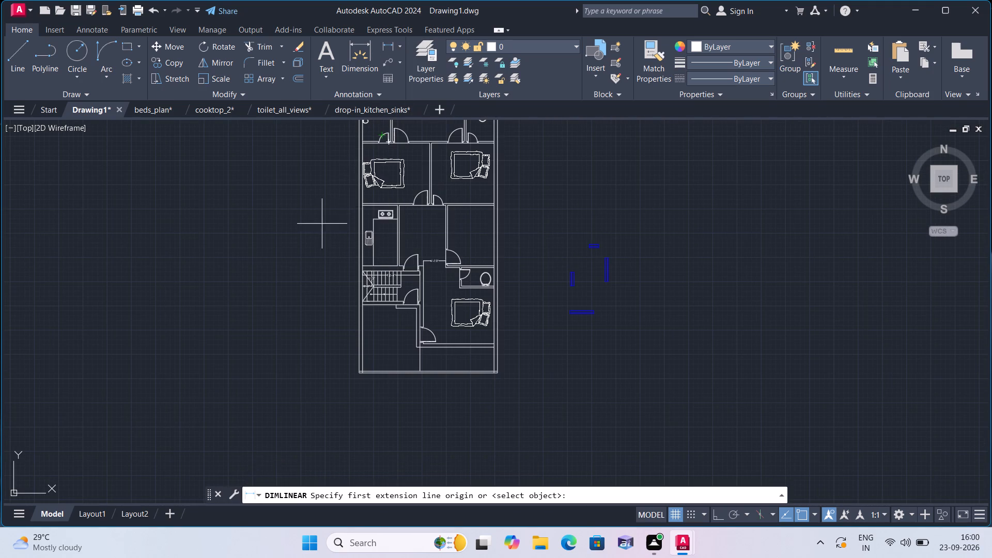
scroll(319, 231, "up", 1)
scroll(319, 231, "down", 1)
middle_click_drag(319, 231, 327, 360)
scroll(388, 146, "up", 2)
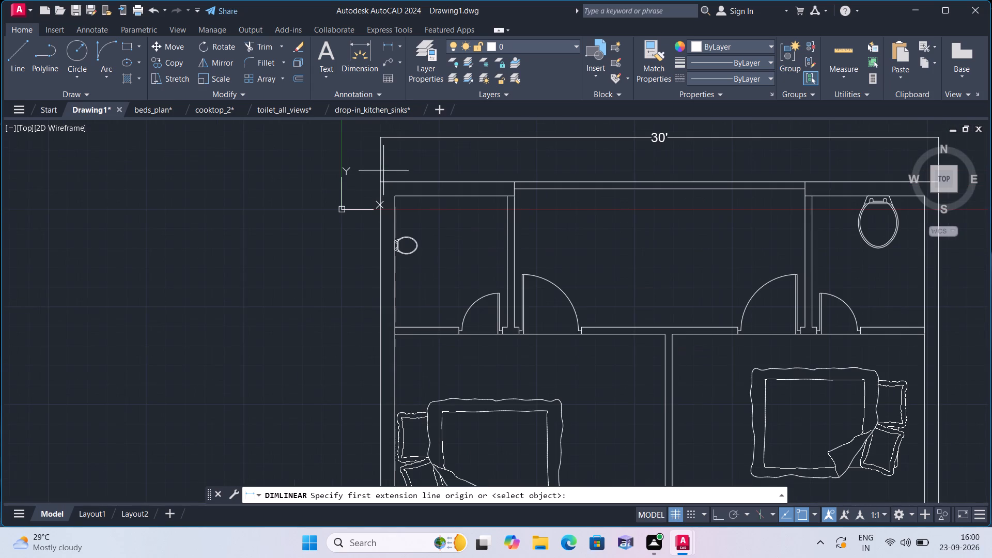
left_click(382, 178)
scroll(371, 202, "down", 2)
middle_click_drag(326, 327, 317, 316)
scroll(322, 325, "down", 1)
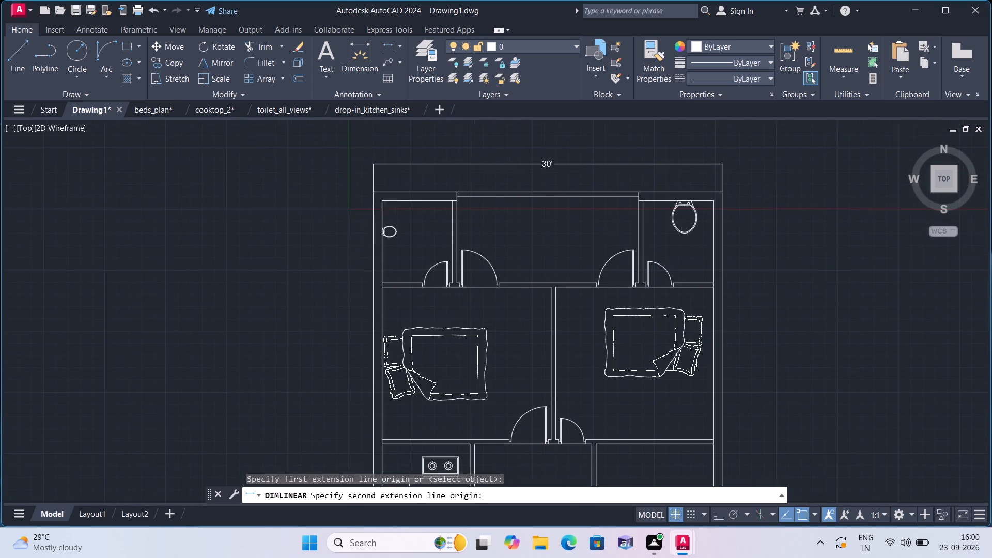
middle_click_drag(317, 316, 336, 214)
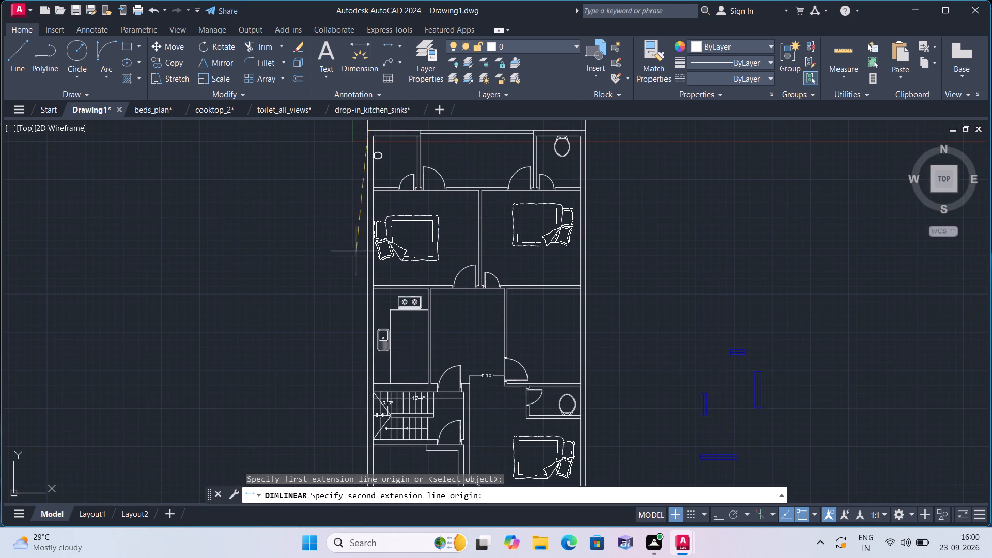
scroll(353, 401, "up", 3)
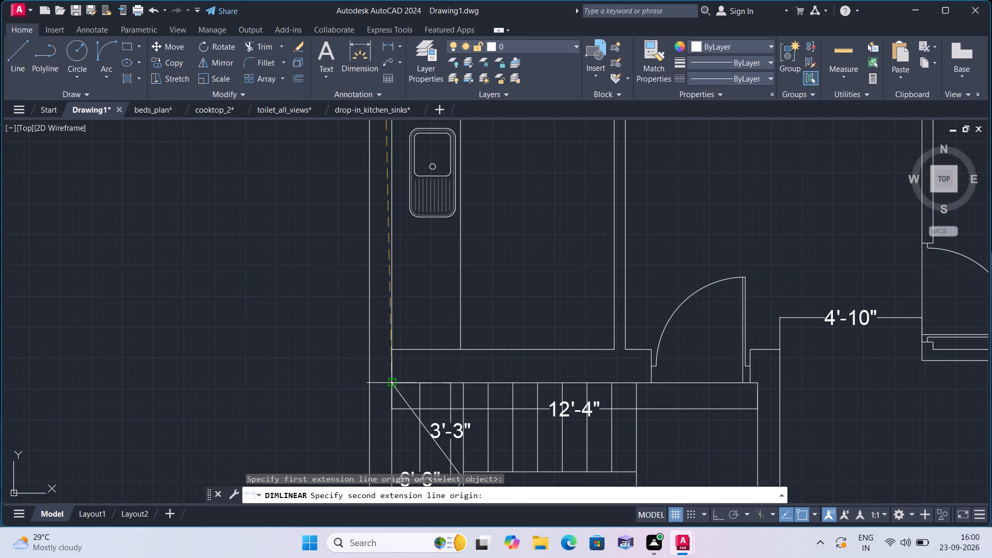
left_click(390, 380)
left_click(324, 379)
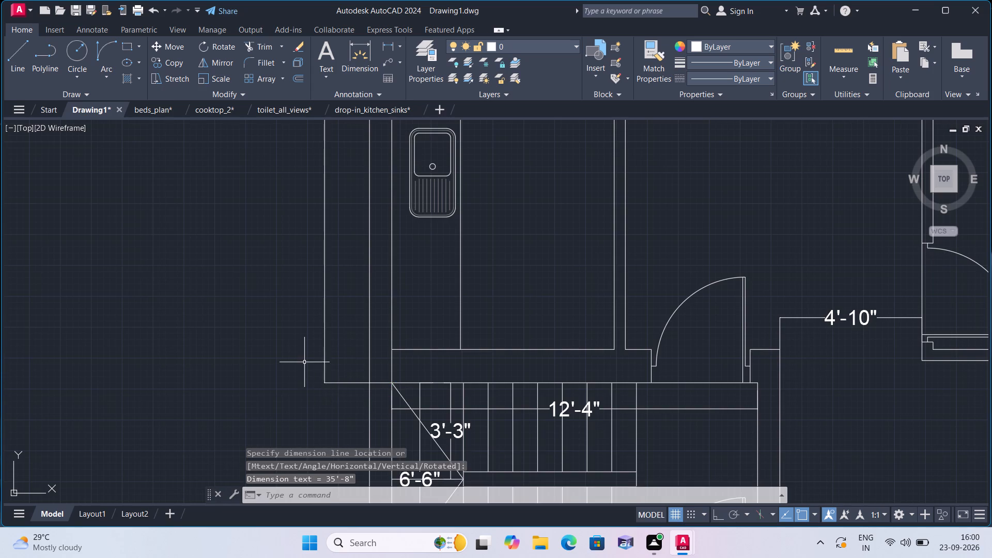
Add a vertical linear dimension from the plan's upper-right outer corner to its lower-right outer corner, placed outside the right exterior wall.
scroll(304, 362, "down", 2)
left_click(400, 43)
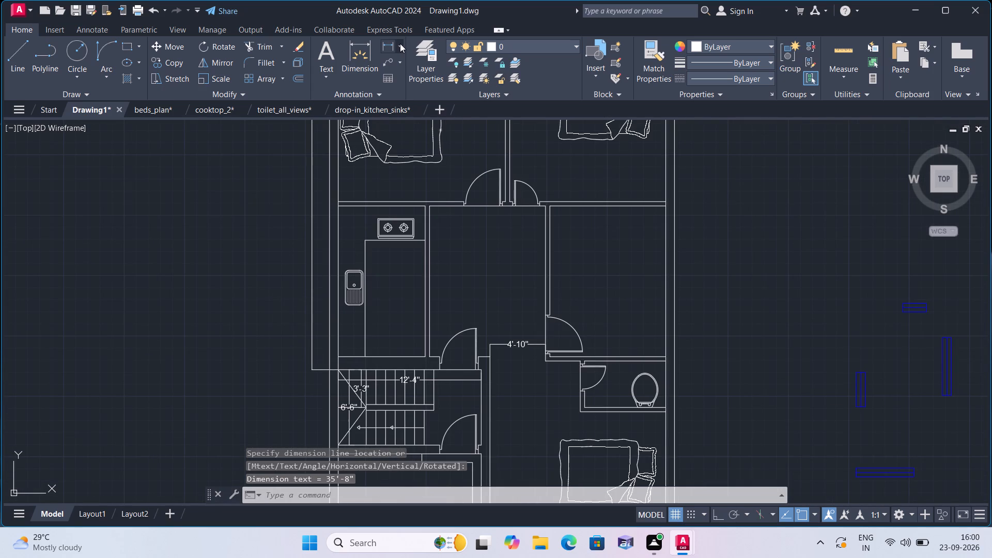
left_click(413, 64)
scroll(438, 100, "down", 2)
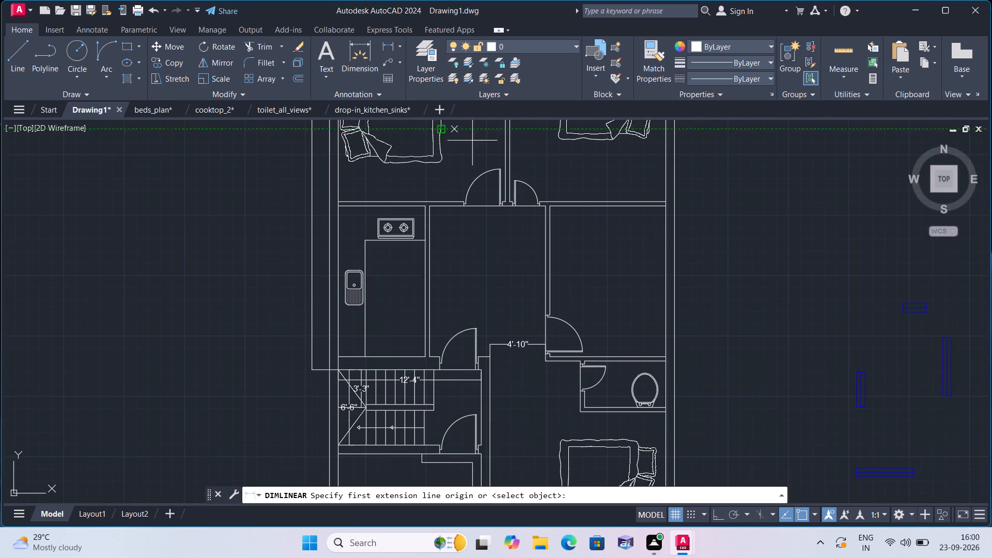
scroll(543, 187, "down", 1)
middle_click_drag(450, 257, 435, 263)
scroll(435, 263, "down", 1)
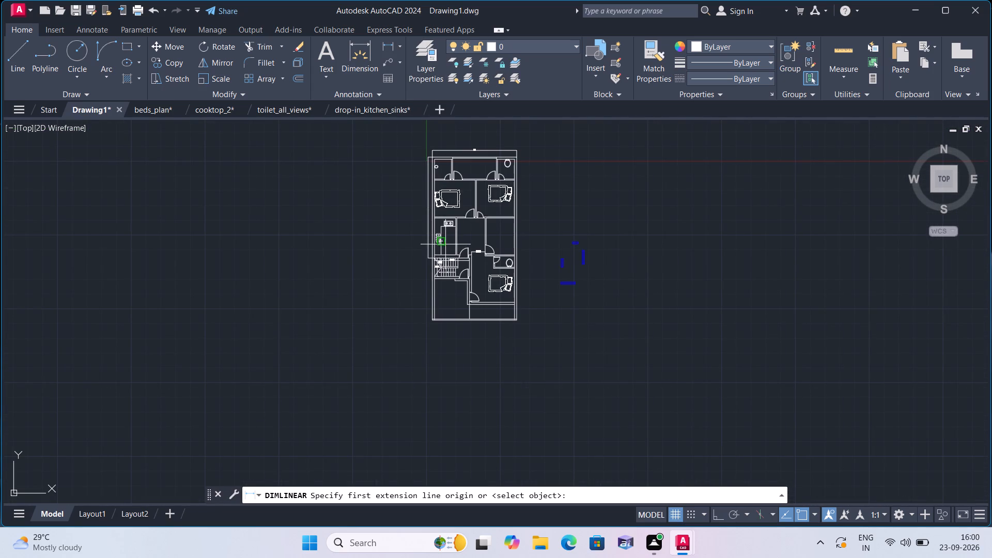
scroll(522, 145, "up", 3)
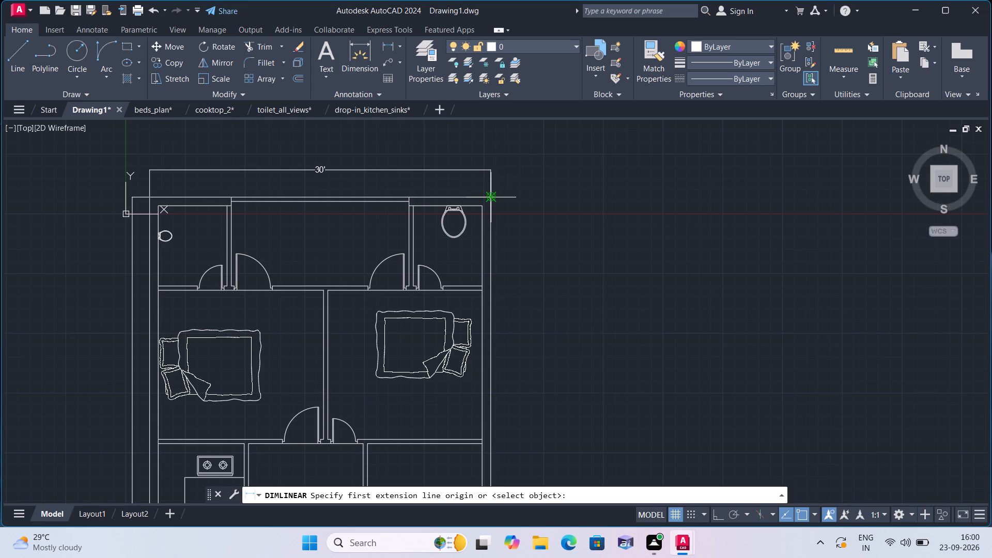
left_click(489, 199)
scroll(540, 210, "down", 2)
middle_click_drag(552, 233, 410, 127)
scroll(505, 182, "down", 1)
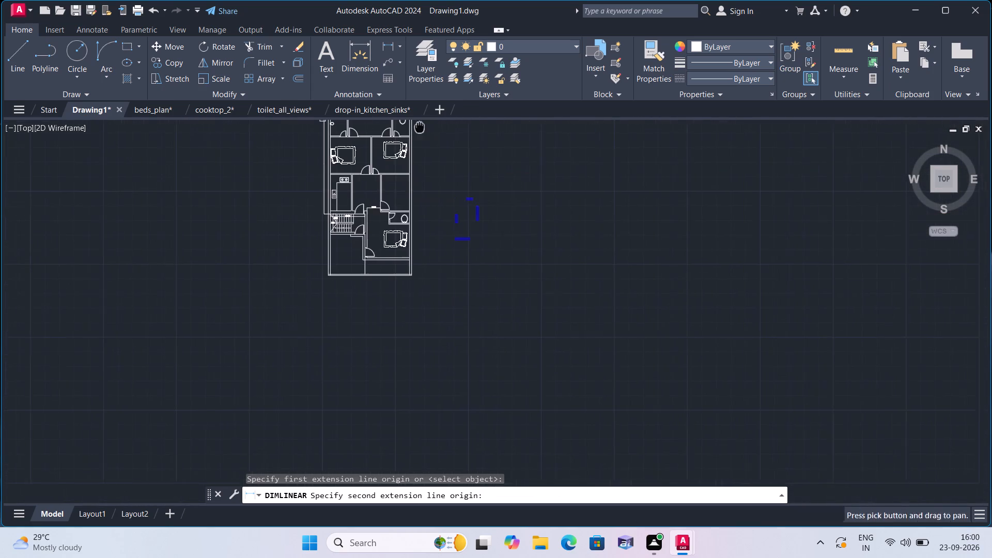
scroll(382, 284, "up", 4)
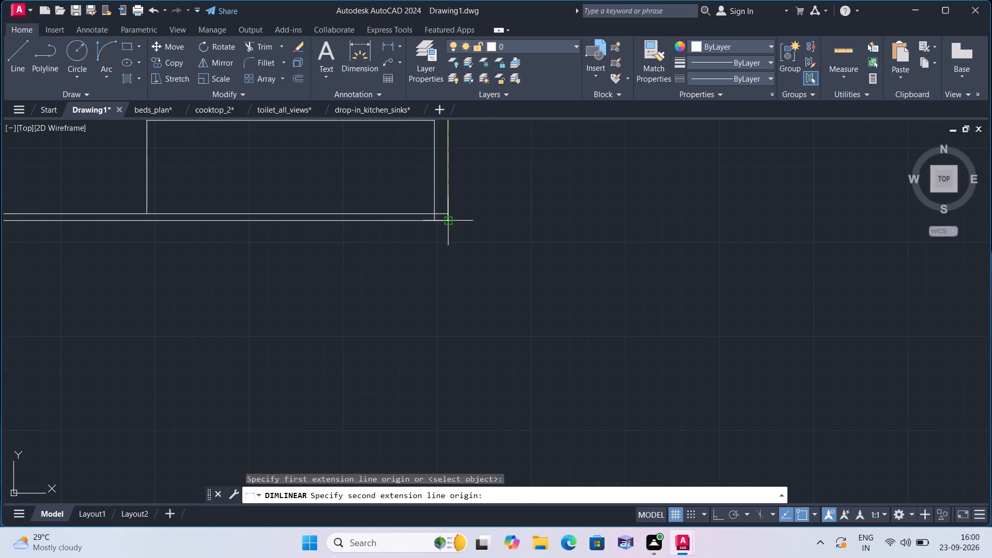
left_click(445, 221)
left_click(492, 220)
scroll(488, 209, "down", 3)
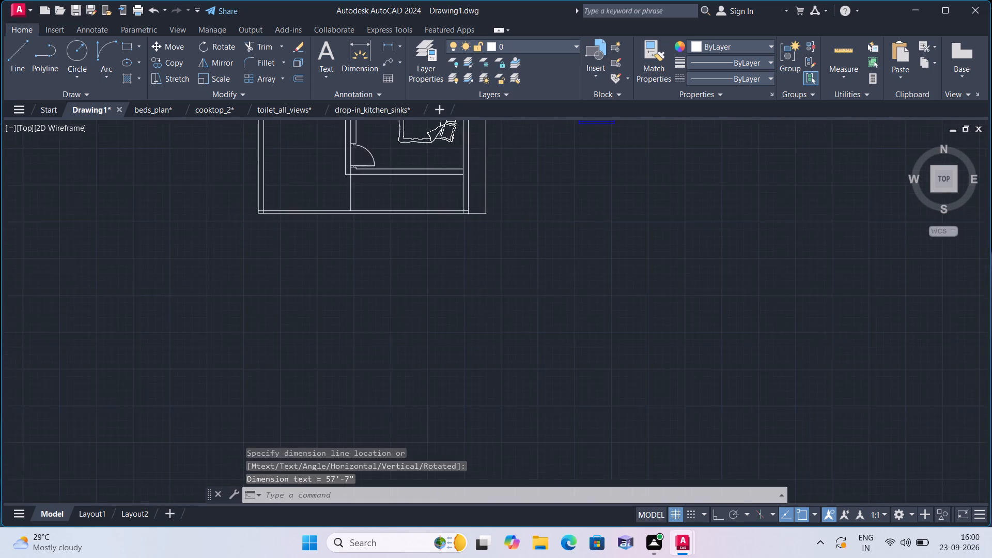
Select all similar linear dimensions, starting from the vertical one beside the left exterior wall, and set their text height to 6".
middle_click_drag(339, 223, 392, 352)
scroll(383, 171, "up", 2)
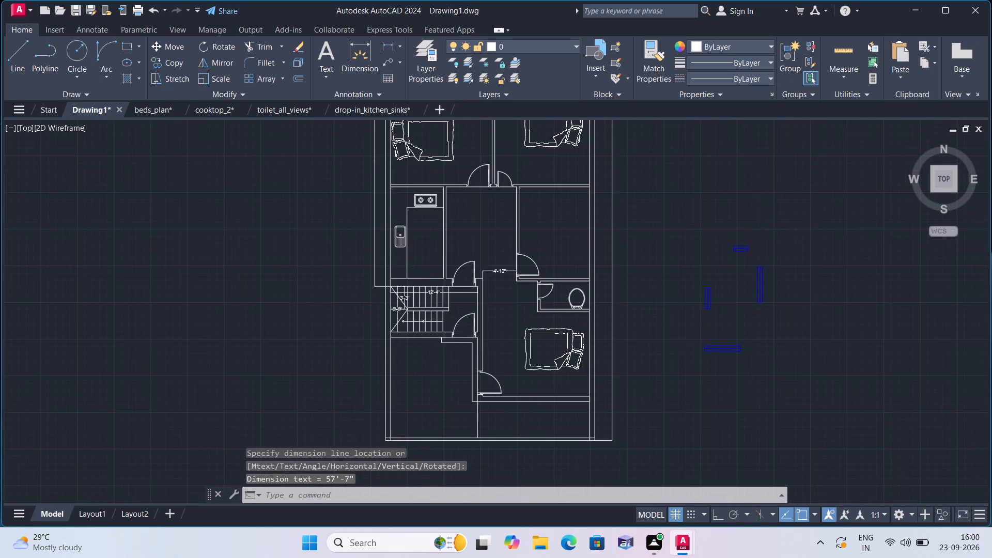
left_click(381, 171)
left_click(334, 165)
right_click(253, 166)
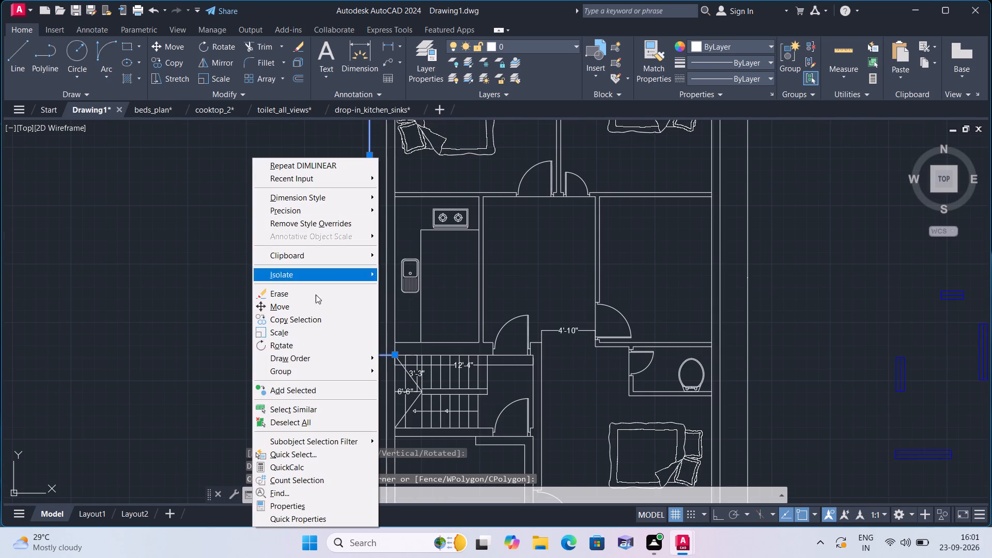
left_click(293, 406)
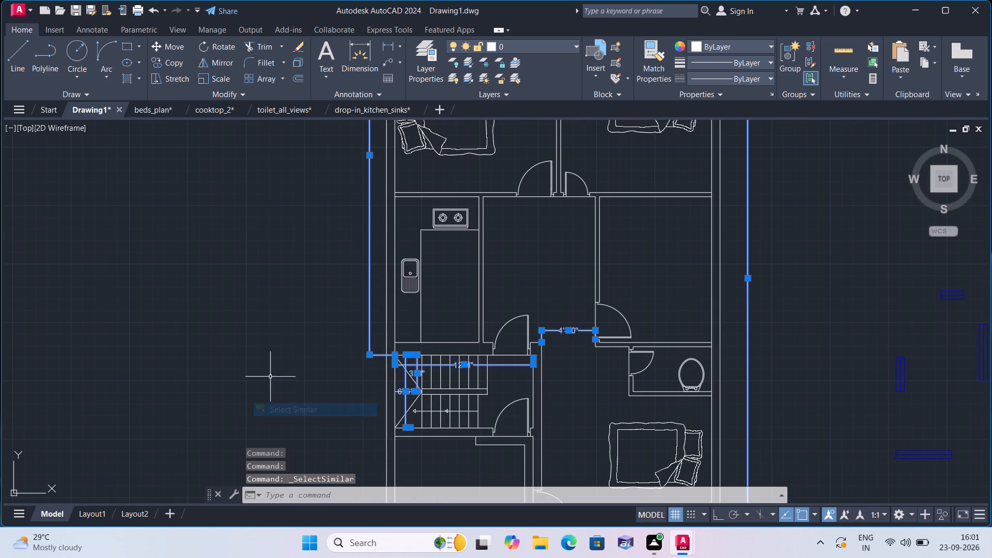
right_click(155, 184)
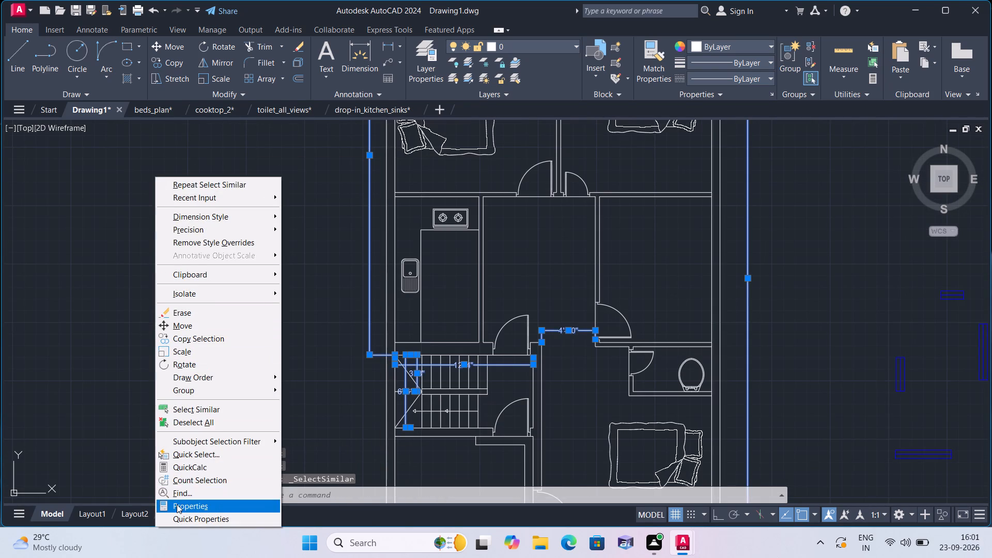
left_click(177, 504)
scroll(74, 246, "down", 4)
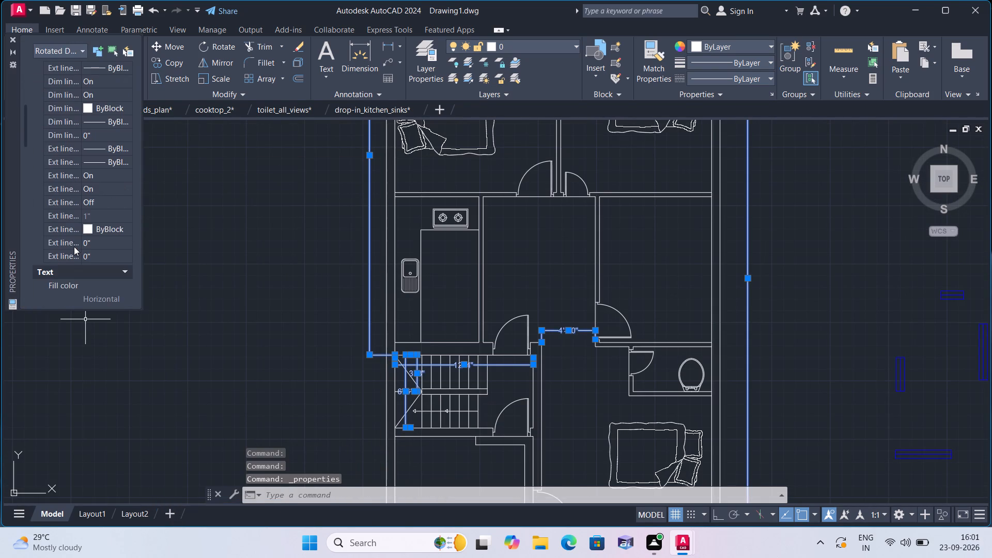
scroll(69, 267, "down", 1)
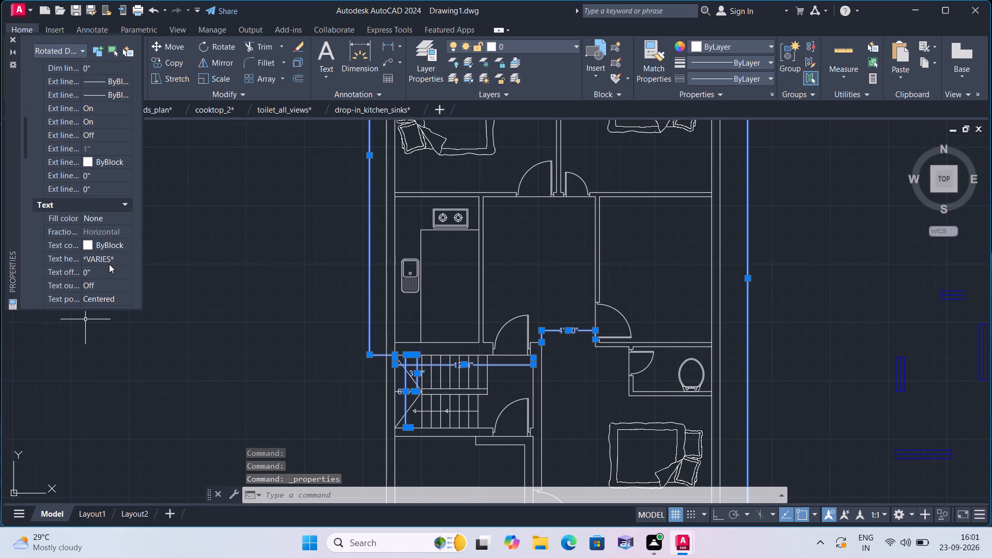
left_click(109, 264)
key("BackSpace")
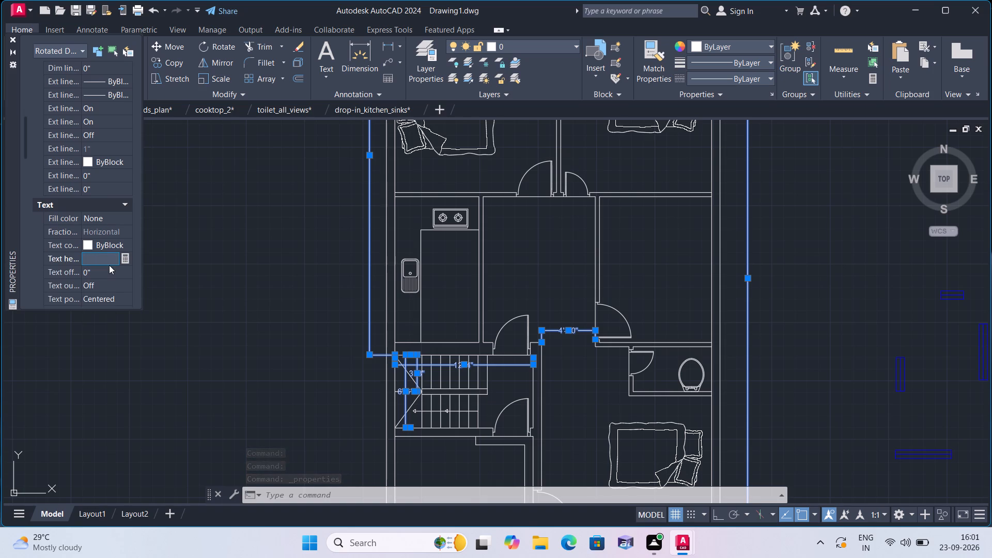
type("6\"")
left_click(198, 273)
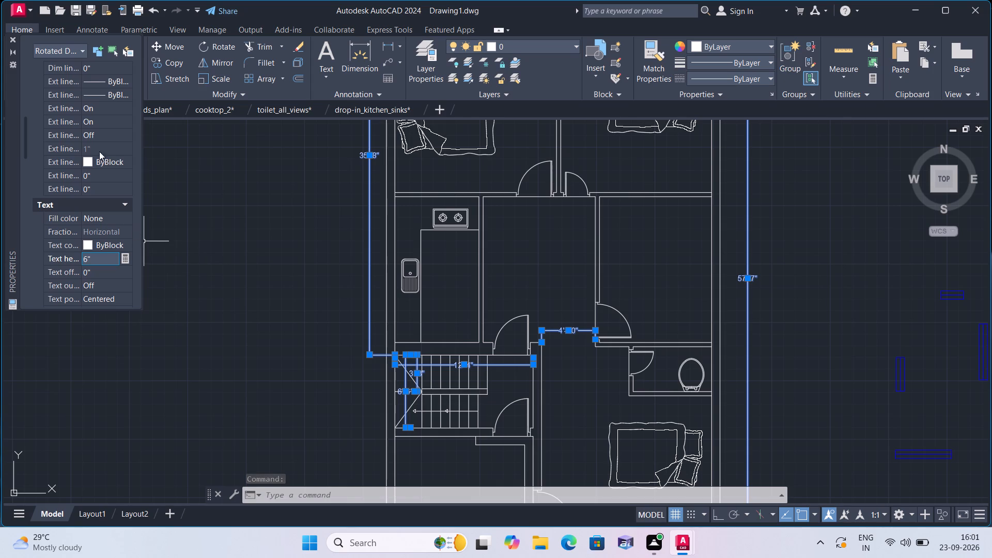
left_click(12, 35)
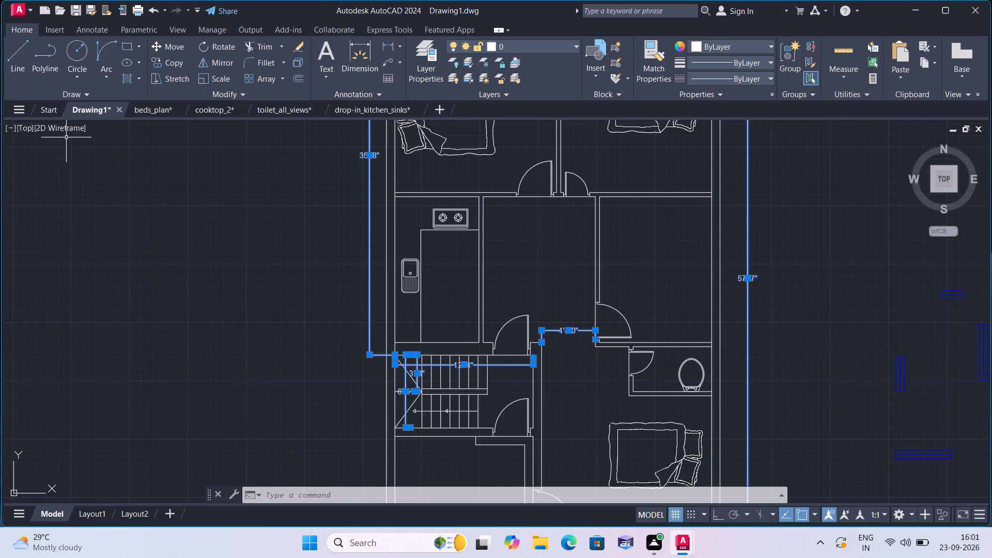
key("Escape")
Override the text of the vertical dimension beside the left exterior wall with 35'-6".
scroll(233, 346, "down", 2)
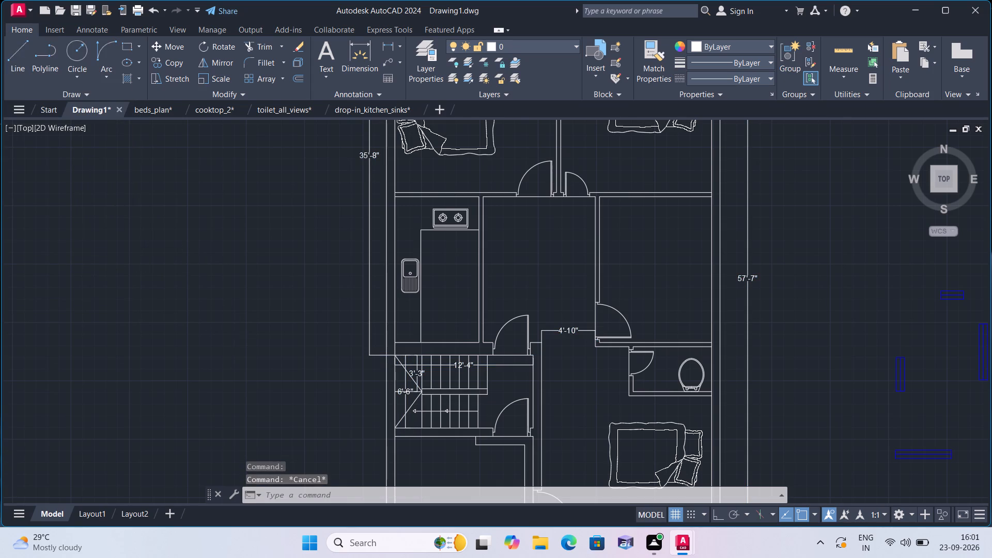
middle_click_drag(226, 348, 236, 415)
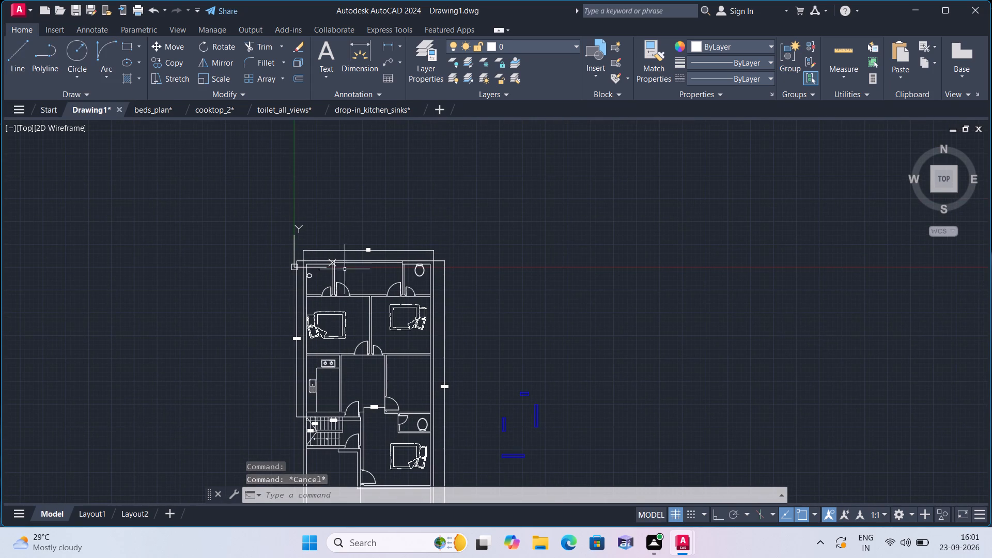
scroll(371, 251, "up", 2)
middle_click_drag(339, 309, 391, 253)
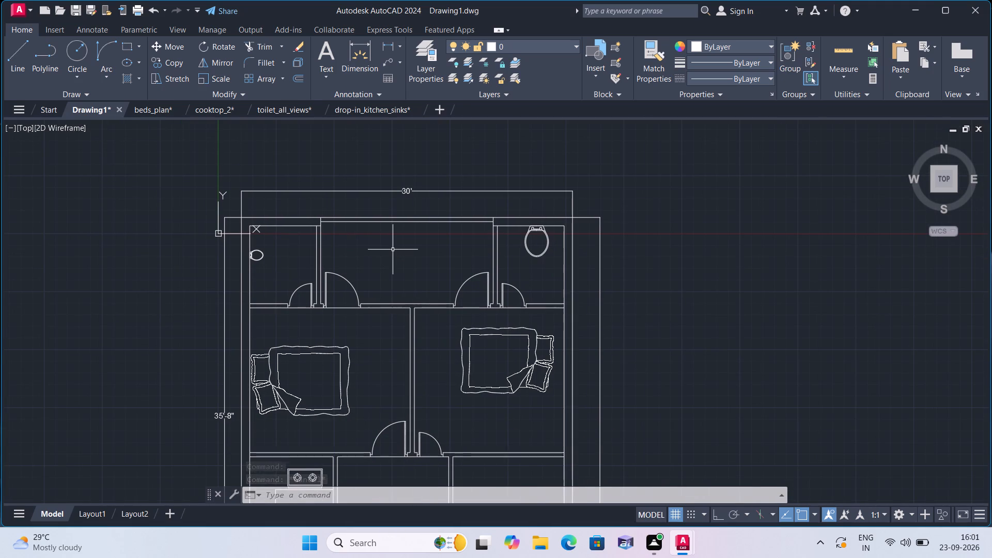
middle_click_drag(393, 251, 465, 193)
scroll(454, 212, "down", 1)
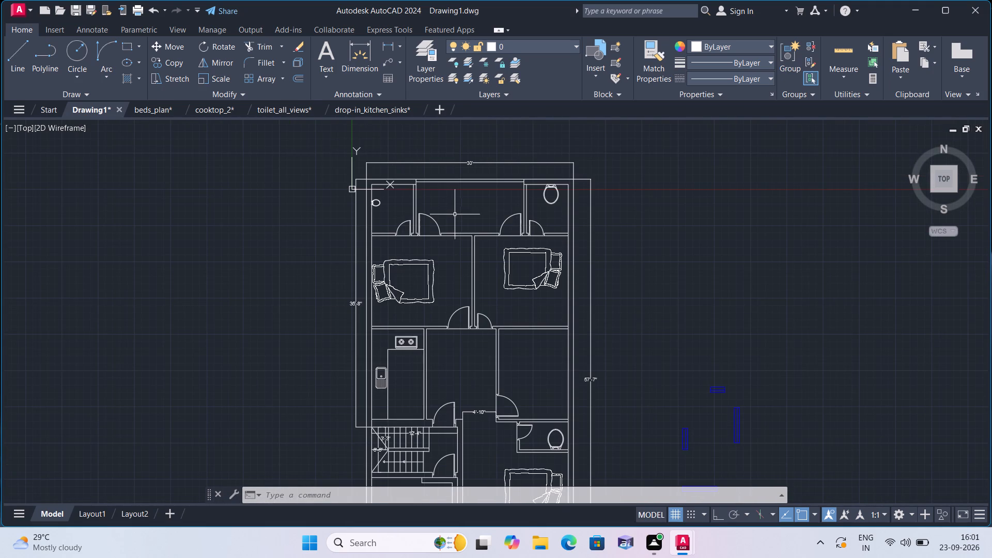
middle_click_drag(472, 249, 475, 255)
scroll(462, 149, "up", 2)
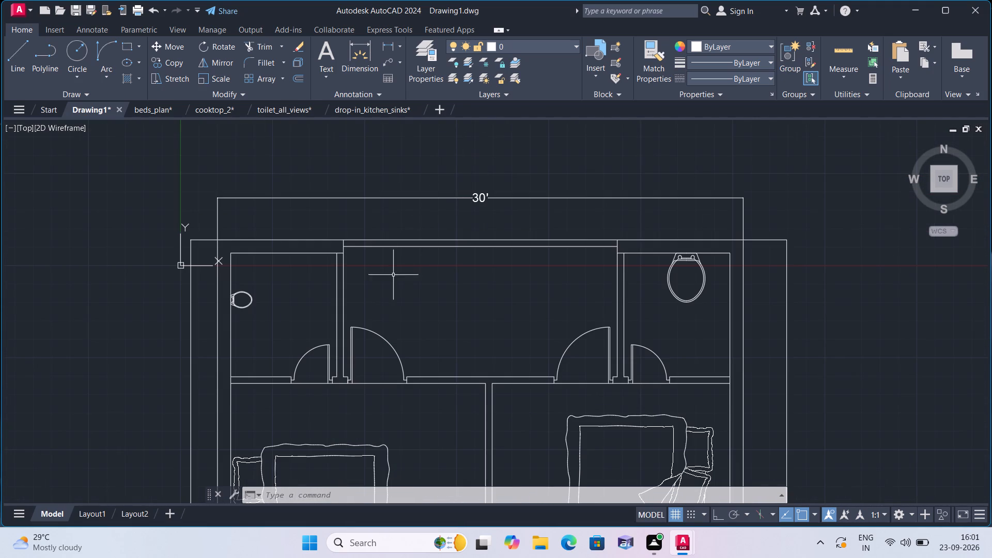
middle_click_drag(416, 295, 522, 166)
scroll(268, 407, "up", 1)
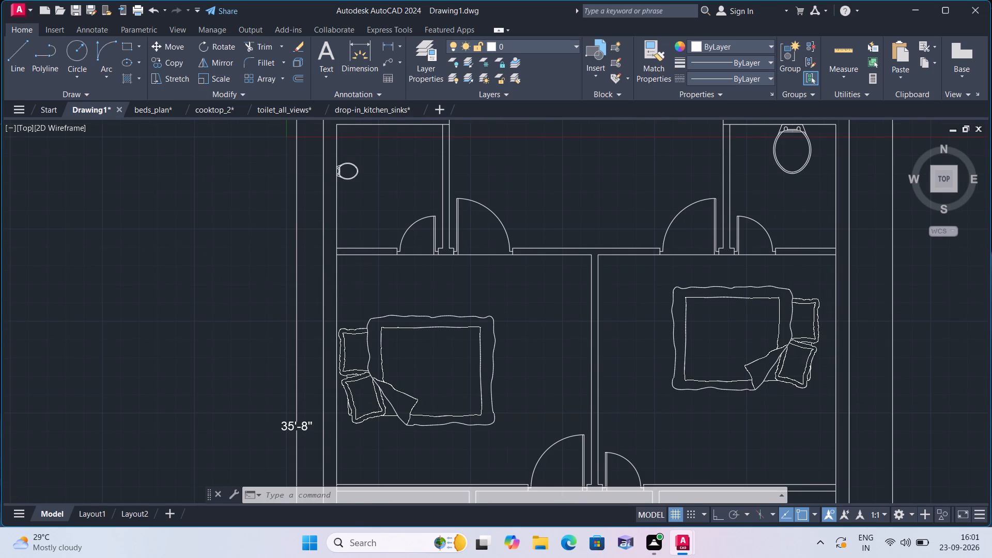
middle_click_drag(265, 405, 260, 271)
scroll(297, 310, "up", 3)
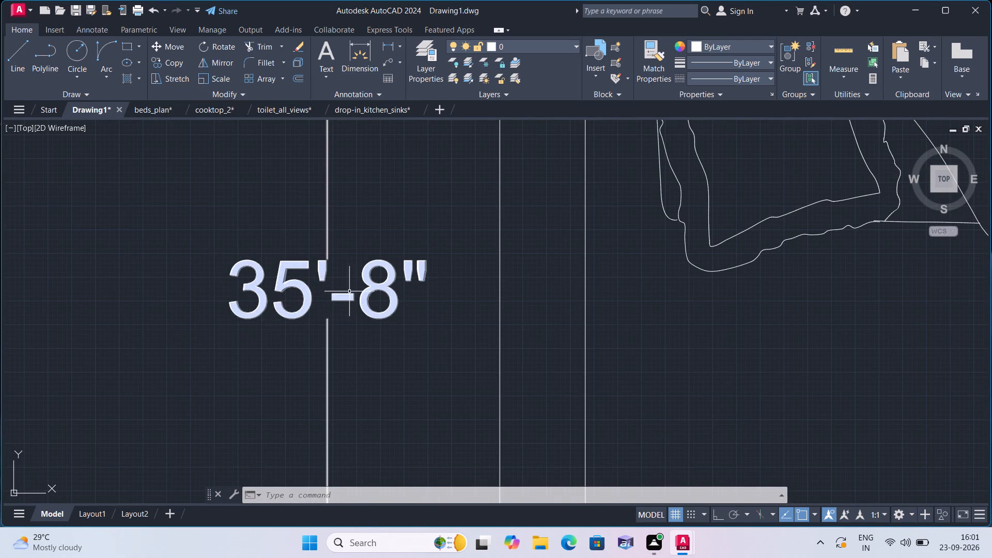
double_click(355, 297)
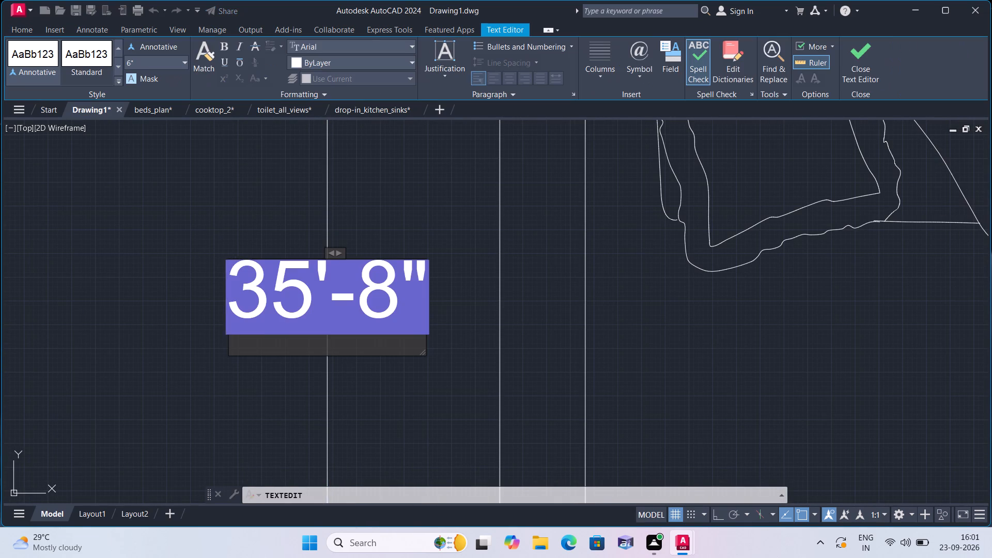
left_click(396, 298)
left_click(398, 299)
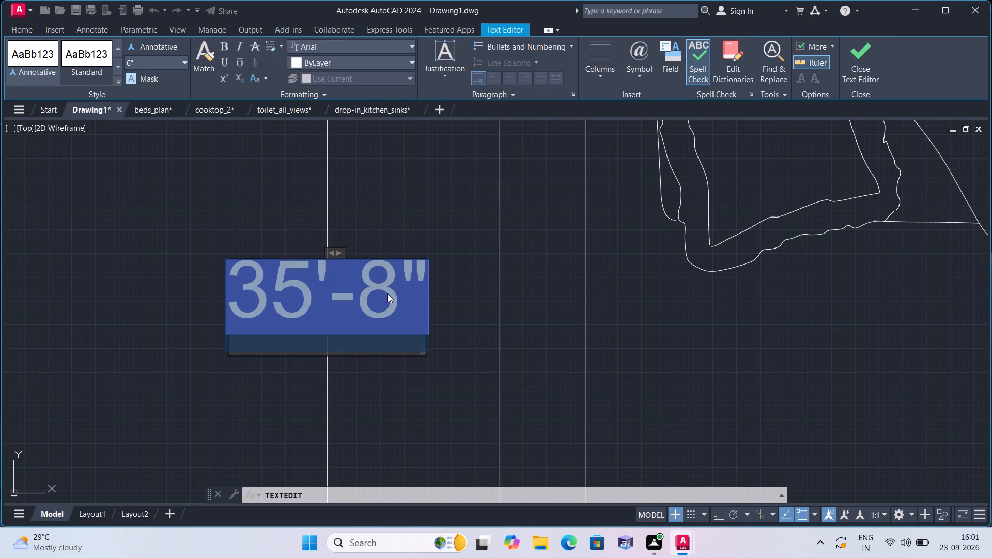
left_click(395, 296)
key("BackSpace")
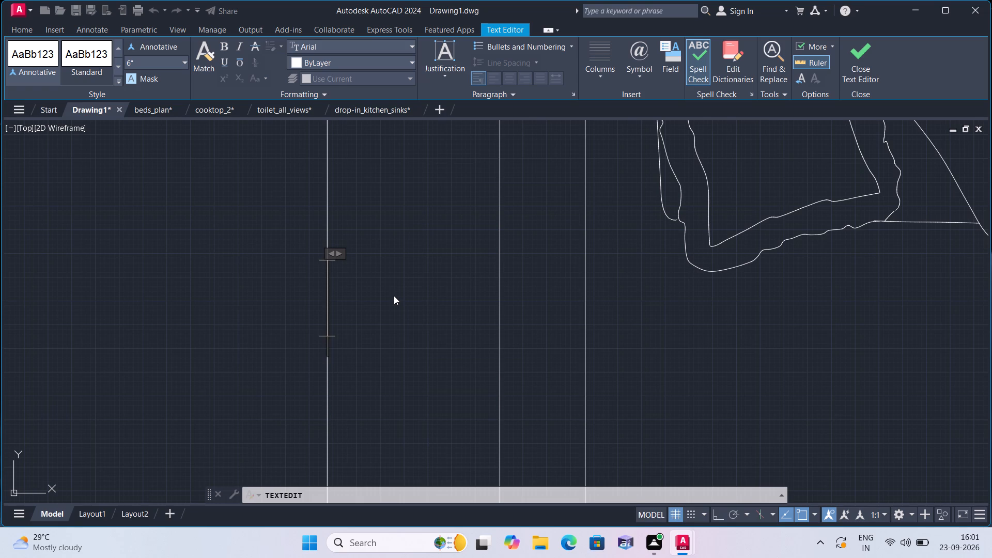
type("35'-6\"")
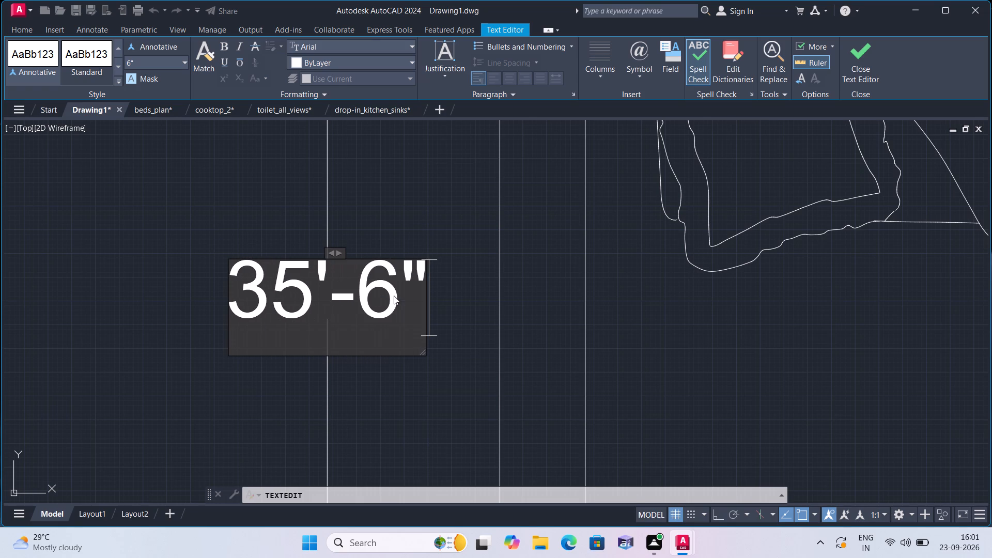
left_click(401, 399)
Override the text of the overall vertical dimension beside the right exterior wall with 60'.
scroll(397, 383, "down", 2)
middle_click_drag(378, 354, 348, 267)
scroll(375, 347, "down", 1)
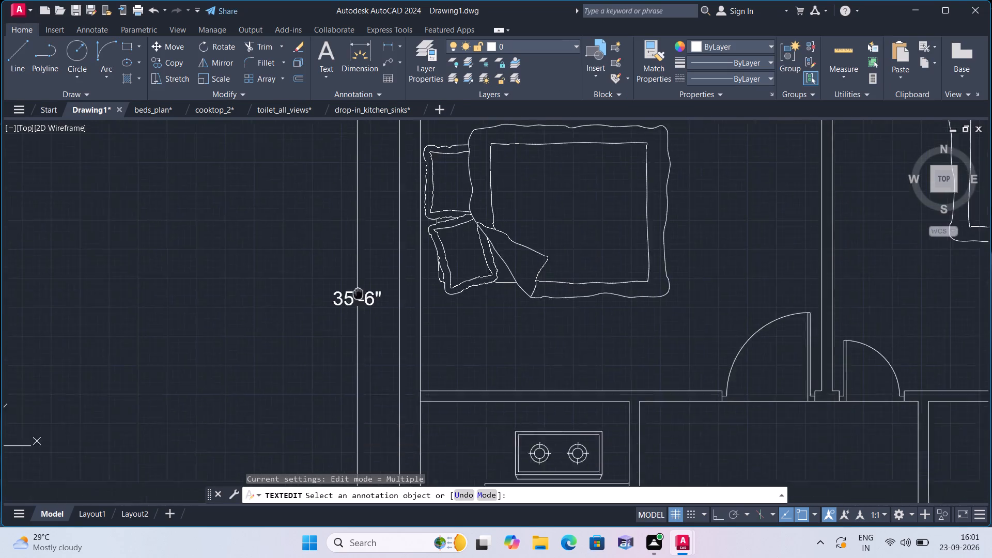
middle_click_drag(348, 267, 344, 255)
scroll(341, 245, "down", 3)
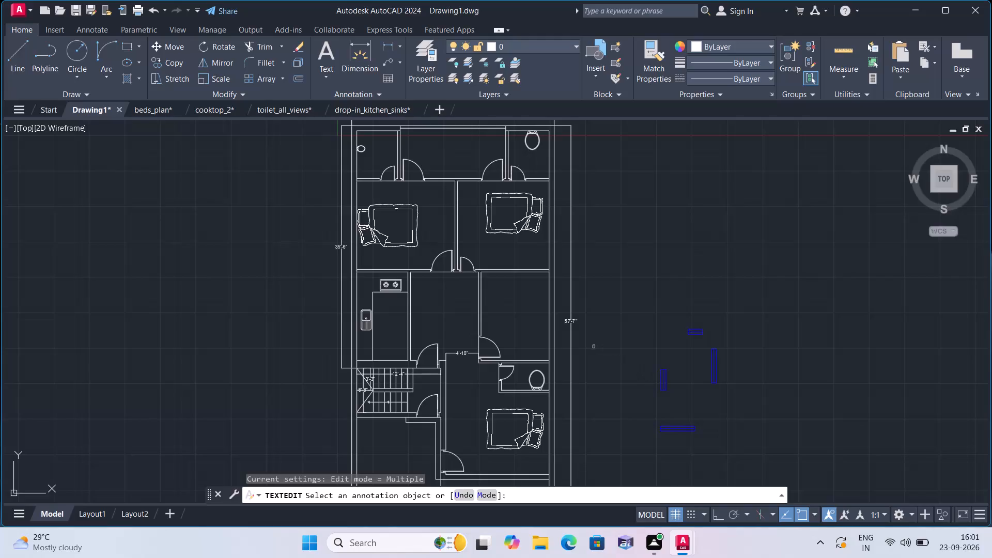
scroll(545, 317, "up", 3)
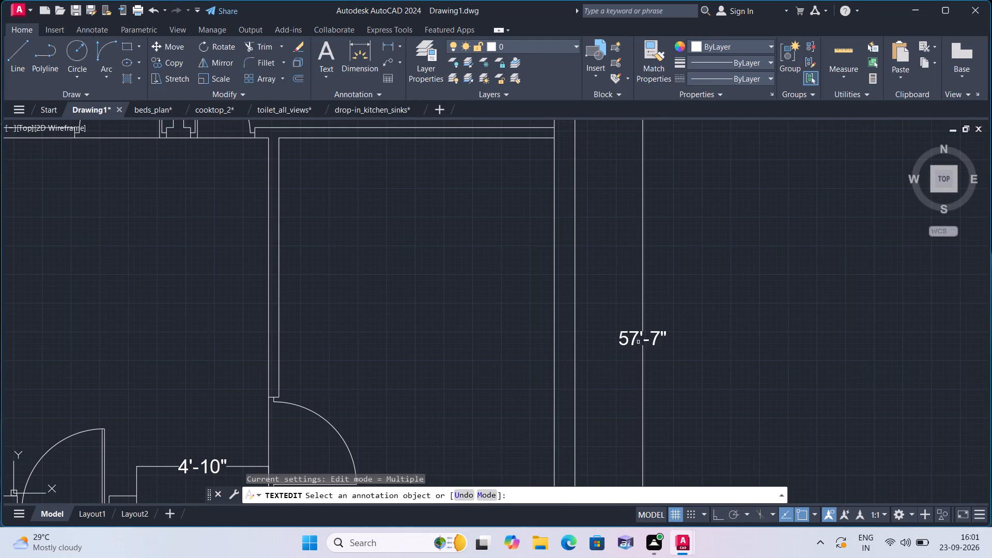
double_click(637, 341)
double_click(636, 340)
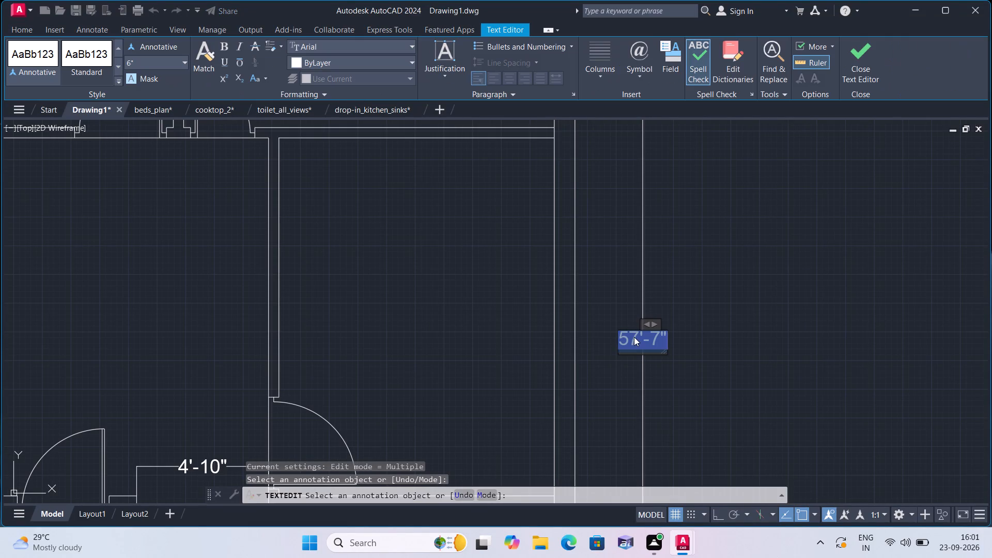
key("BackSpace")
type("60'")
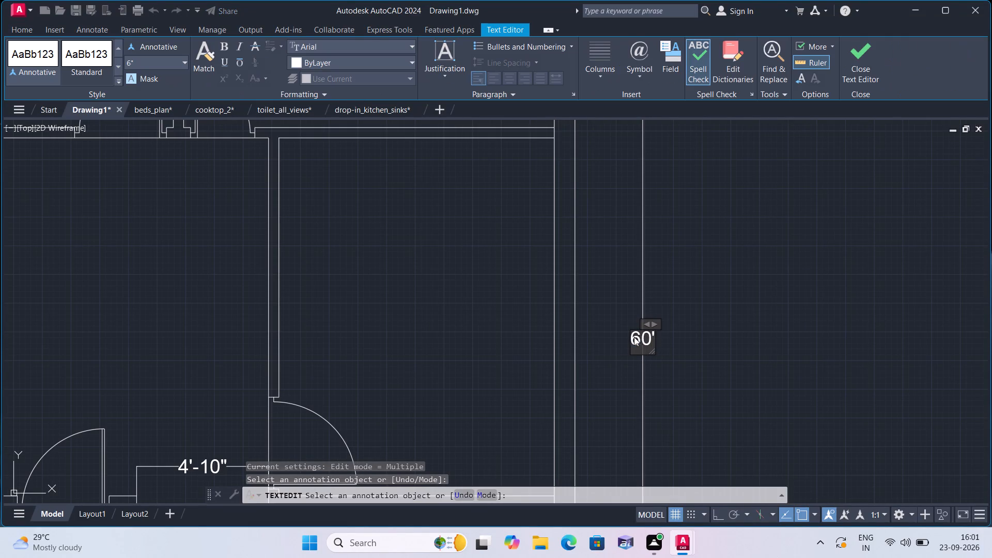
left_click(632, 312)
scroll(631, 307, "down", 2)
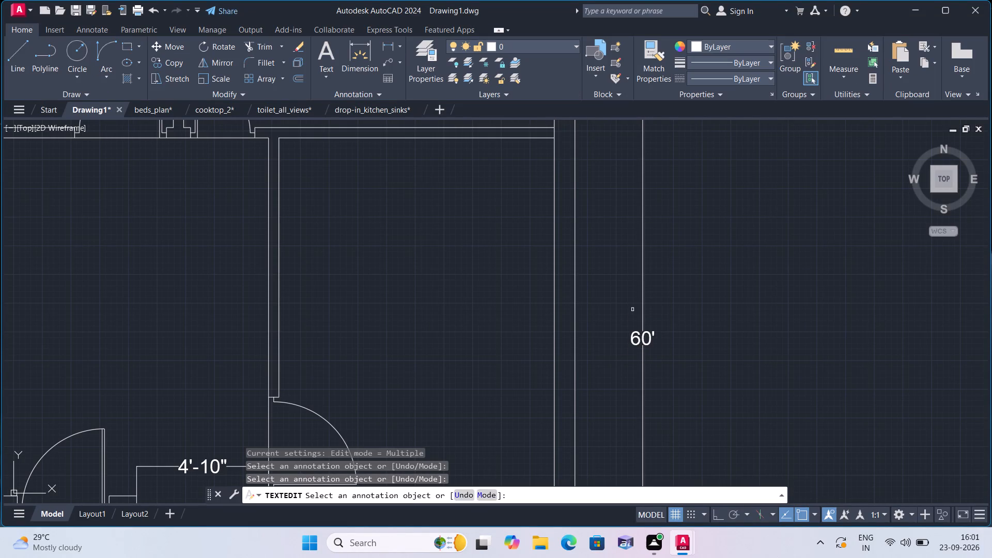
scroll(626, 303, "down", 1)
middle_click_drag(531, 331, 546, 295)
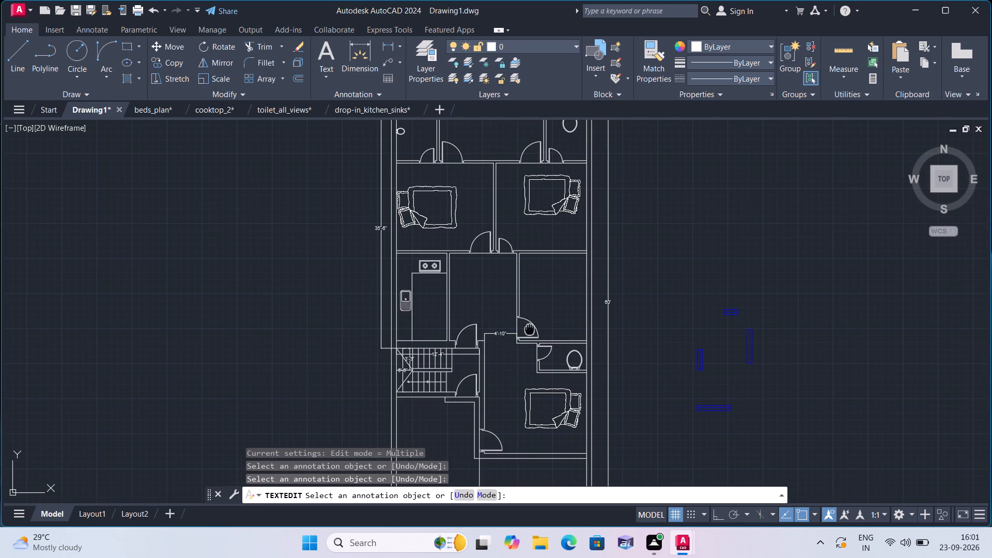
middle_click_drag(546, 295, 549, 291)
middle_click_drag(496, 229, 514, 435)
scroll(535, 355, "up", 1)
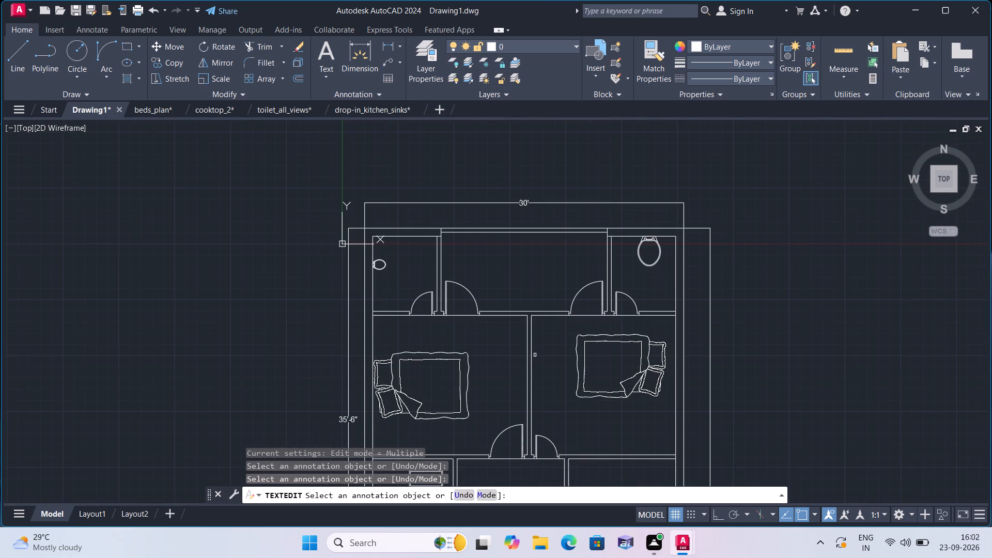
Override the text of the horizontal passage dimension above the staircase level with 4'-9".
middle_click_drag(535, 355, 551, 220)
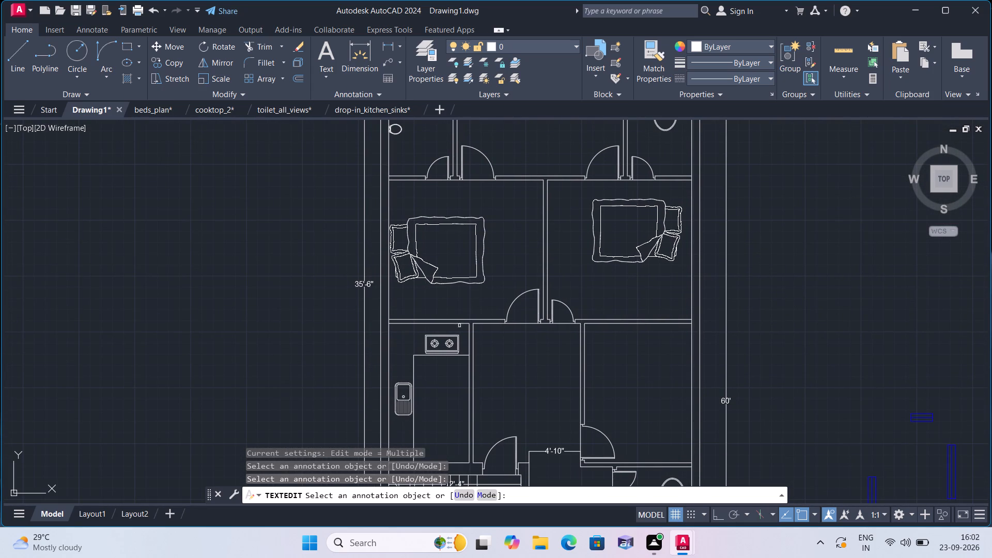
scroll(514, 389, "up", 2)
middle_click_drag(519, 383, 528, 271)
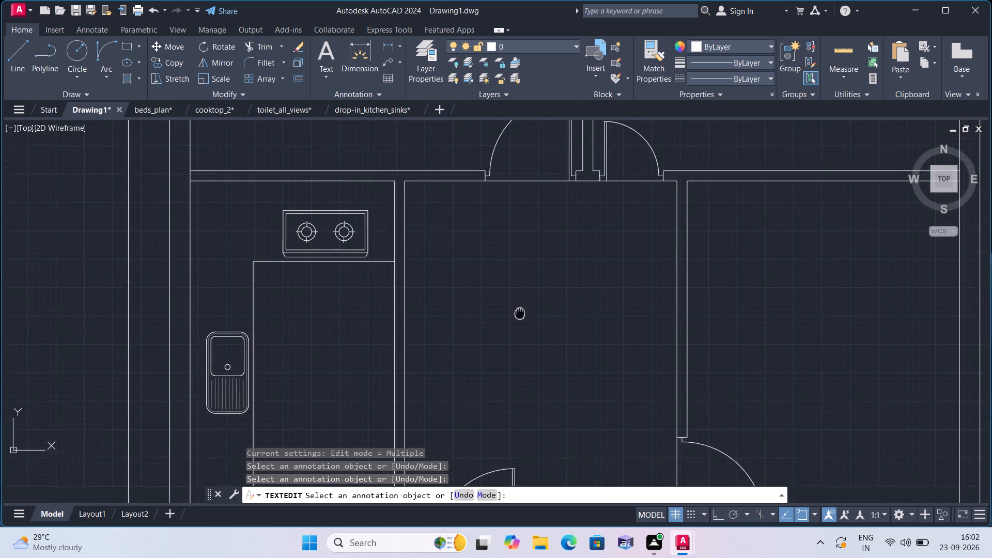
middle_click_drag(528, 271, 545, 222)
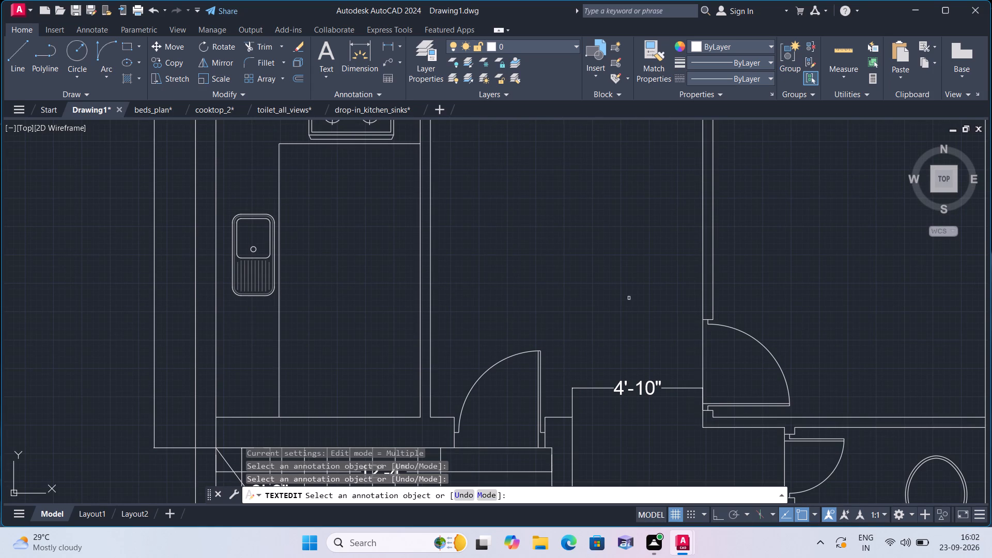
triple_click(646, 386)
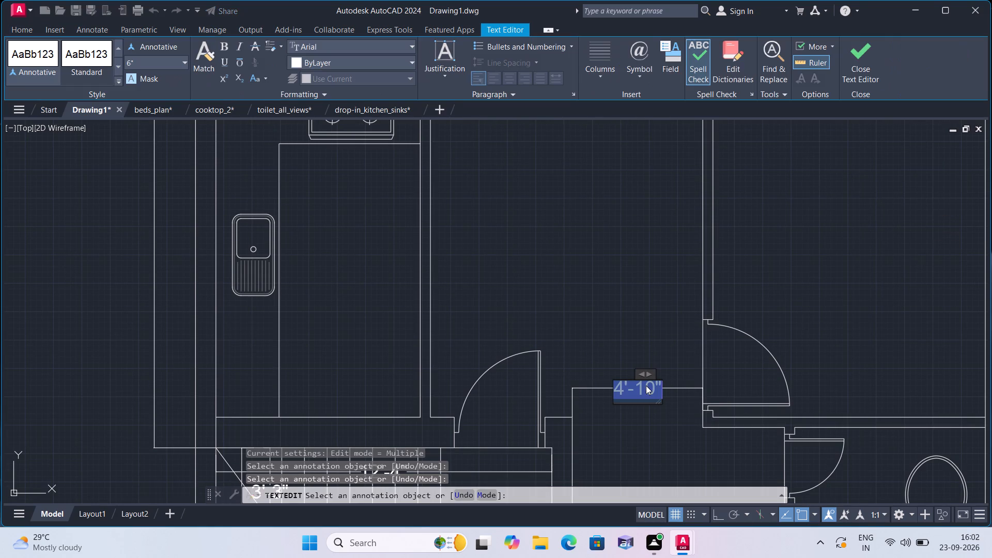
key("BackSpace")
type("4'-9\"")
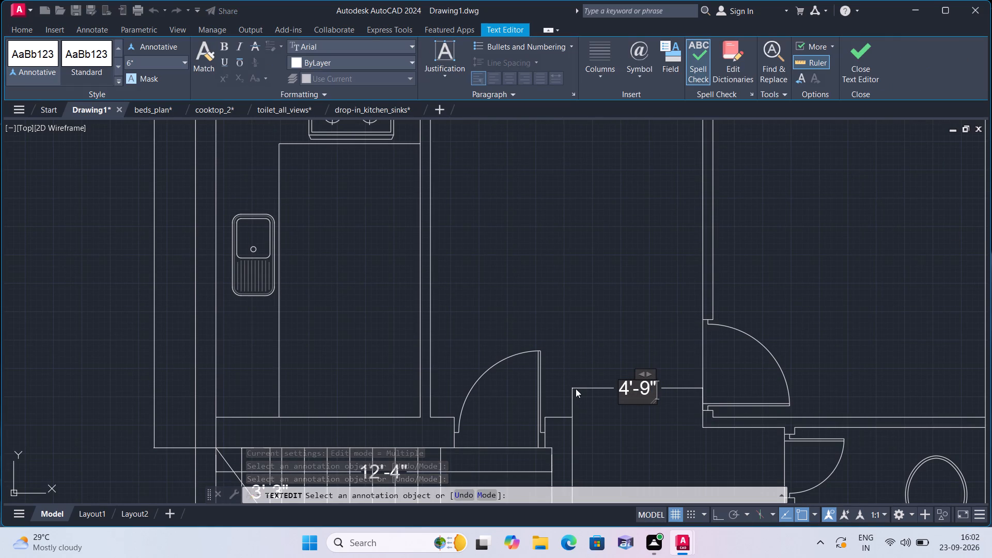
left_click(591, 442)
middle_click_drag(590, 442, 659, 272)
scroll(622, 349, "down", 1)
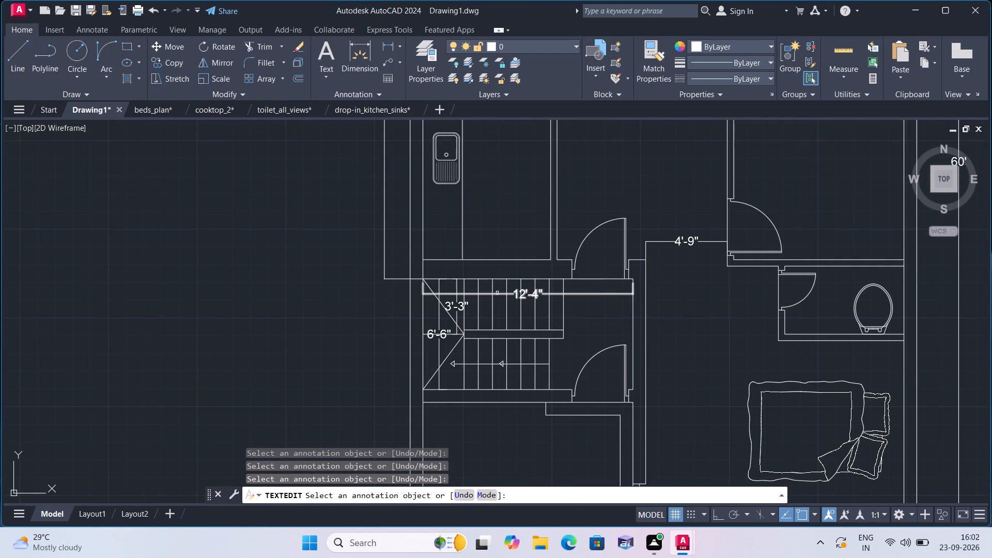
key("Escape")
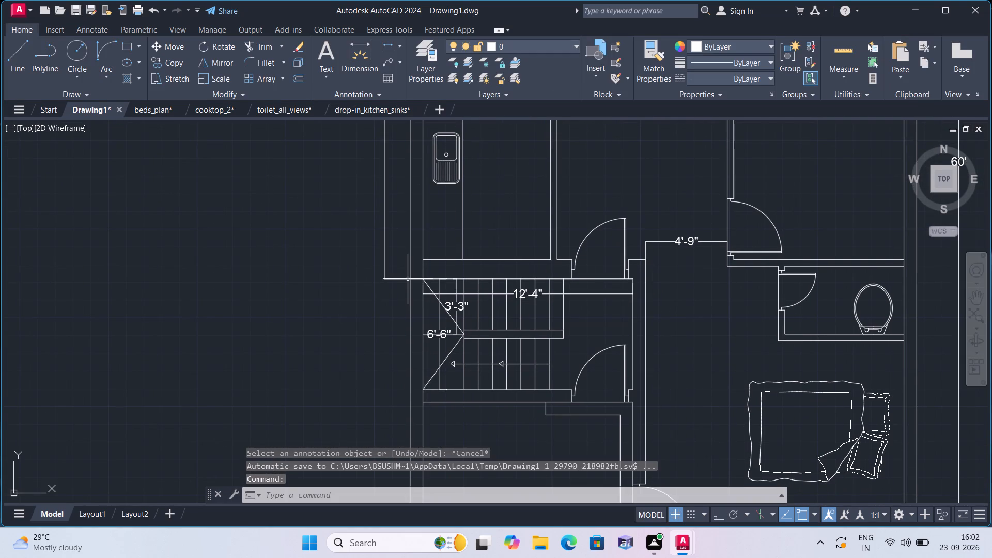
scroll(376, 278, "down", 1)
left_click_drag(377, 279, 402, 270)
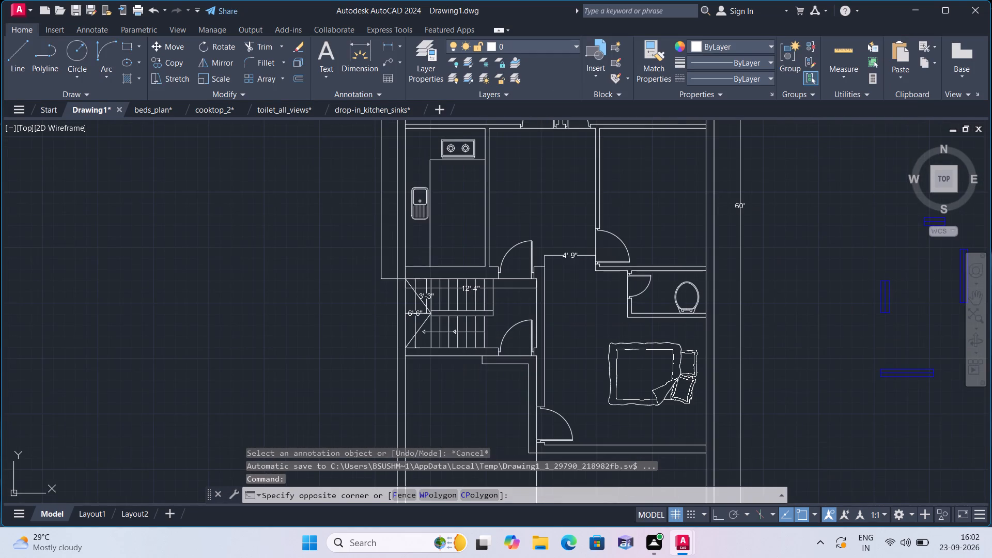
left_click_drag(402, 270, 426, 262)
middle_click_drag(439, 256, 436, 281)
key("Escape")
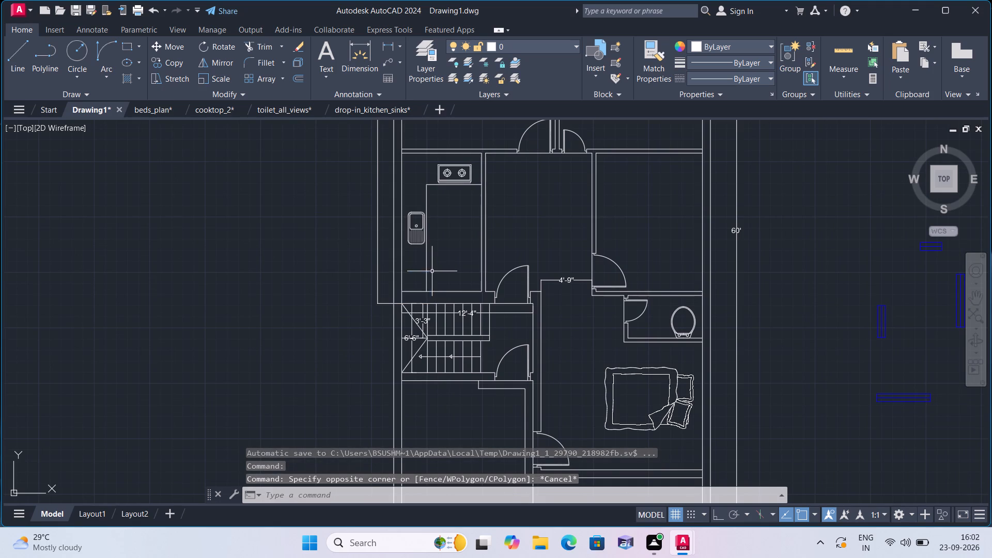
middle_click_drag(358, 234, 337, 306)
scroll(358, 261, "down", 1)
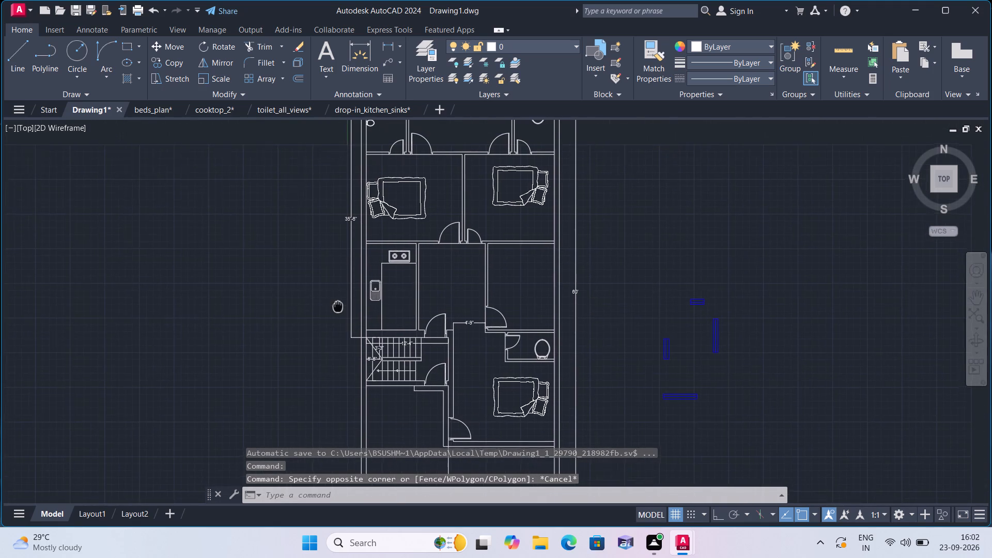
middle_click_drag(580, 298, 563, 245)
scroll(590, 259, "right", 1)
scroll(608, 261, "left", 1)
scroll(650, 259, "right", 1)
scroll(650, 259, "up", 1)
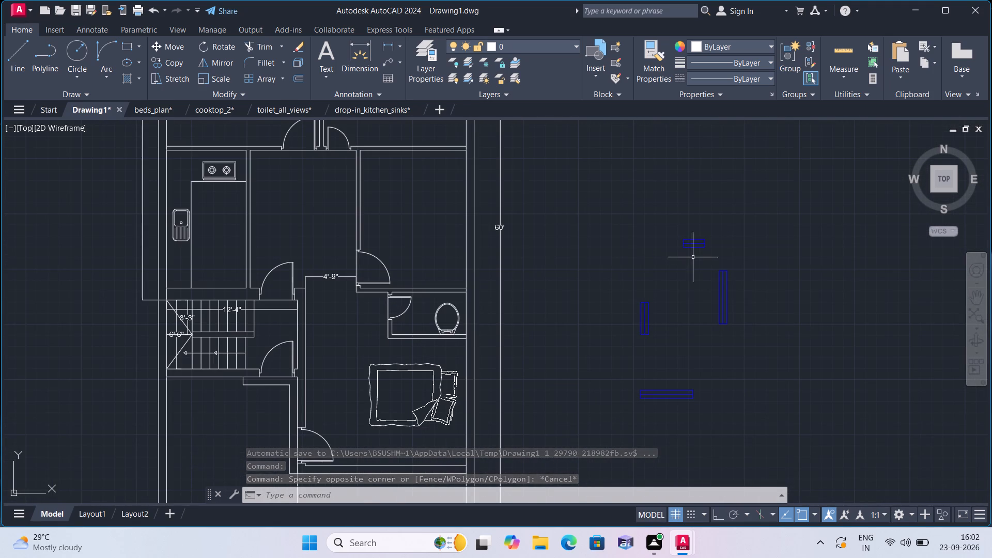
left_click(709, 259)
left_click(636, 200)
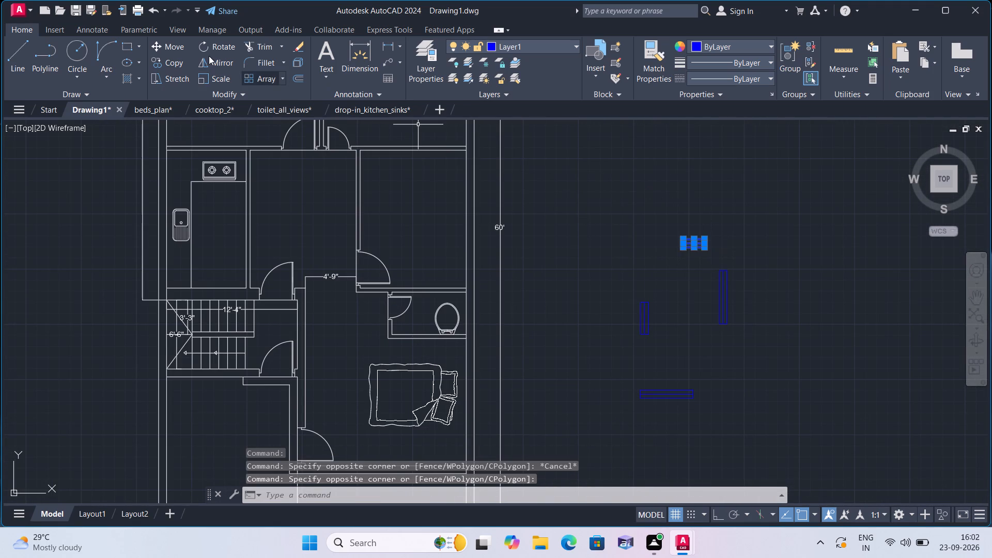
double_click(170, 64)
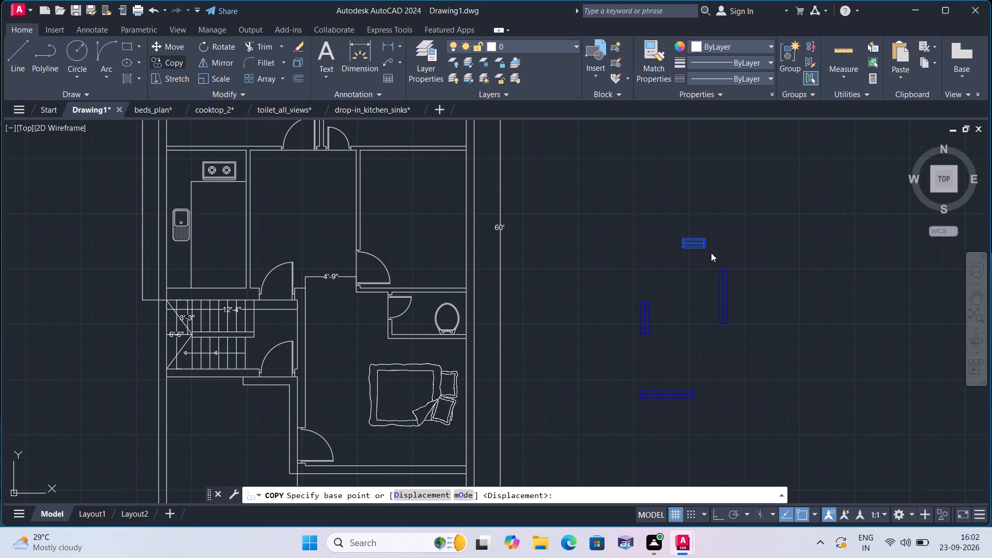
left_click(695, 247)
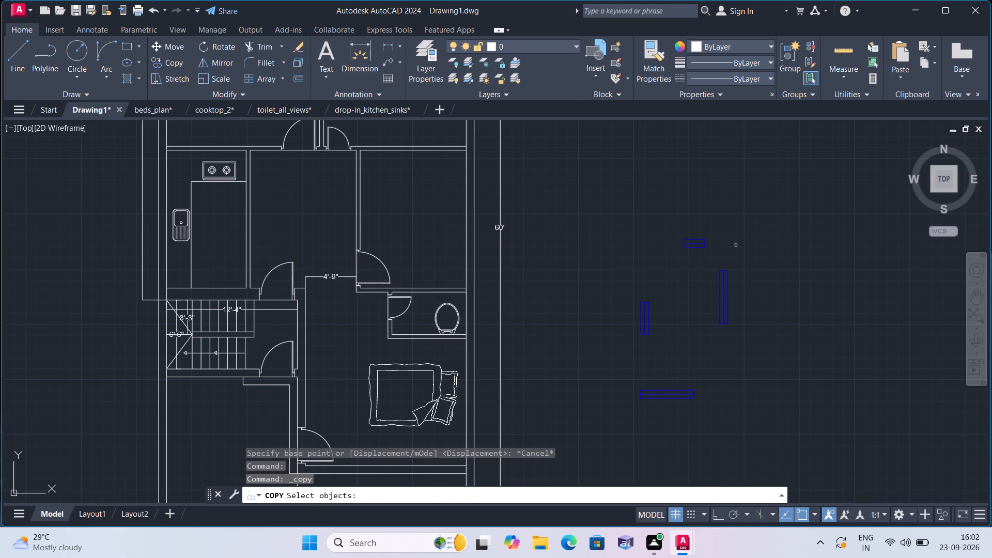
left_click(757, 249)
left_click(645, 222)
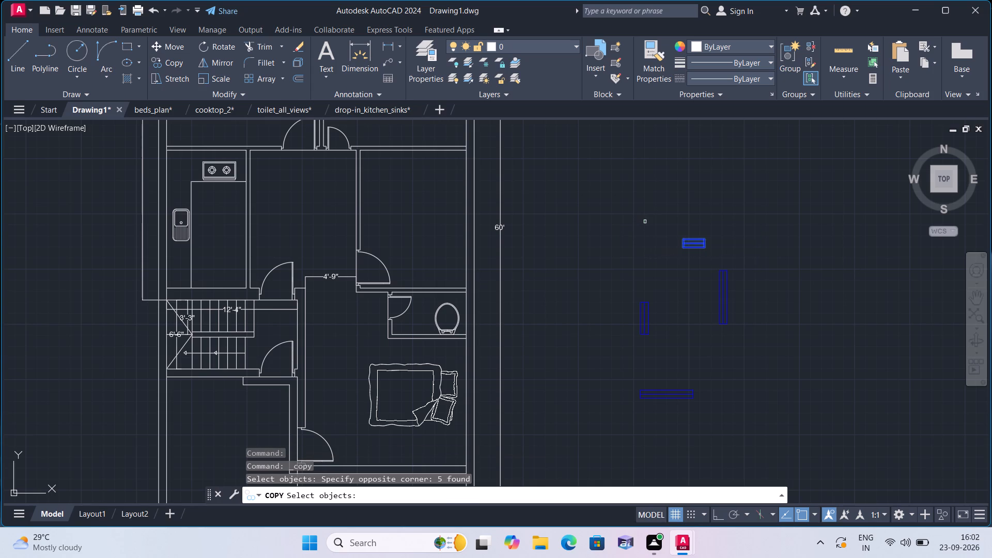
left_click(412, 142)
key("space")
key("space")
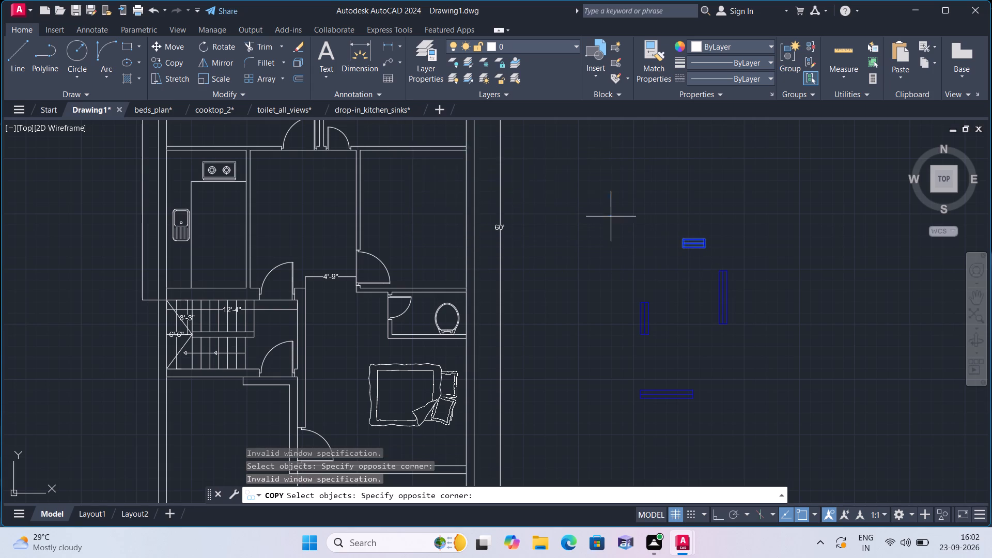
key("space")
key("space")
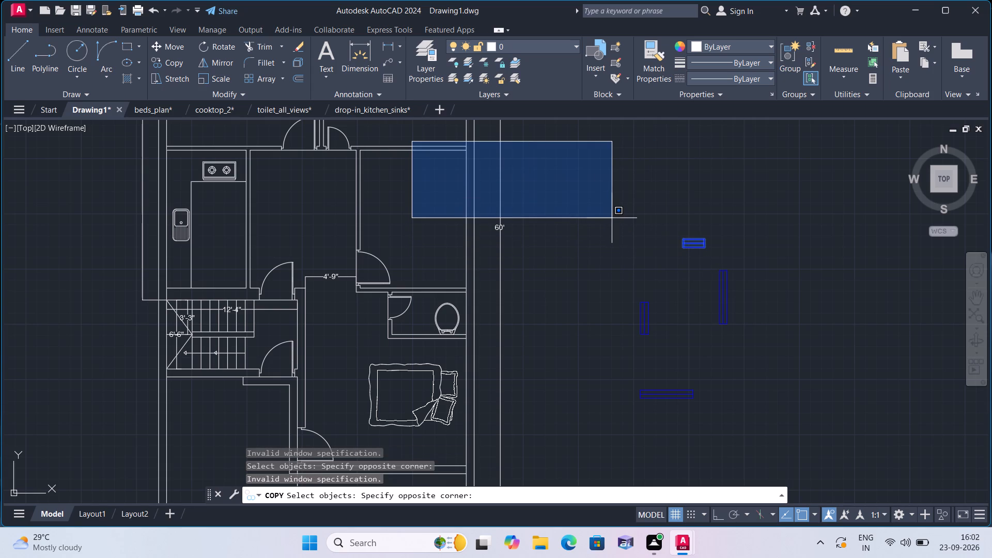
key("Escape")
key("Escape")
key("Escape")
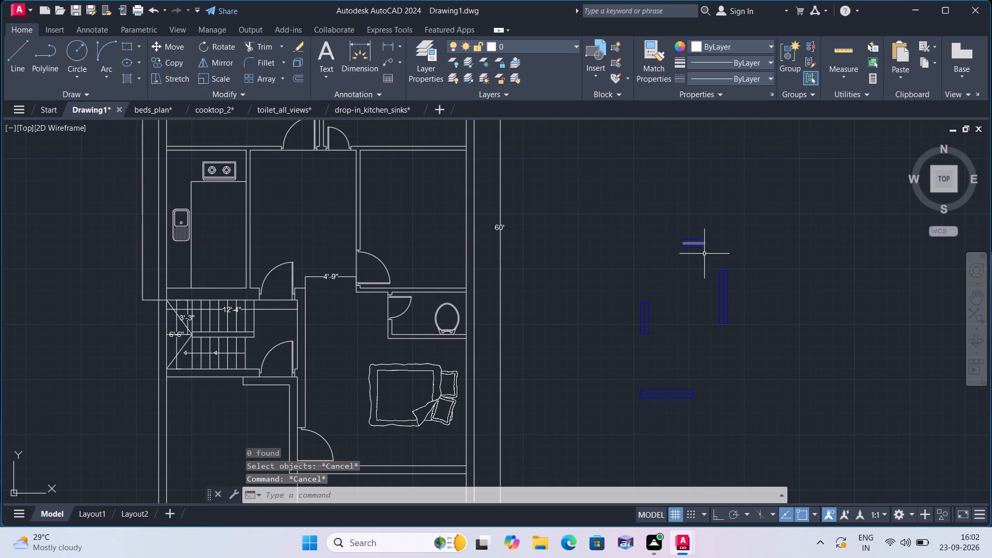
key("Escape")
Copy the short horizontal blue window symbol from its bottom-edge midpoint onto the top exterior wall of the upper-left toilet.
left_click(723, 256)
left_click(649, 218)
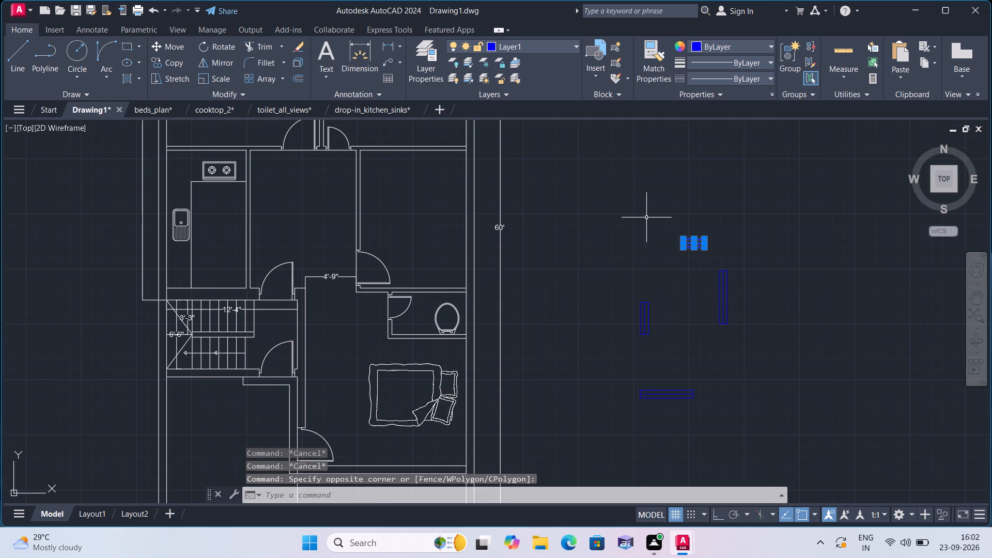
left_click(174, 65)
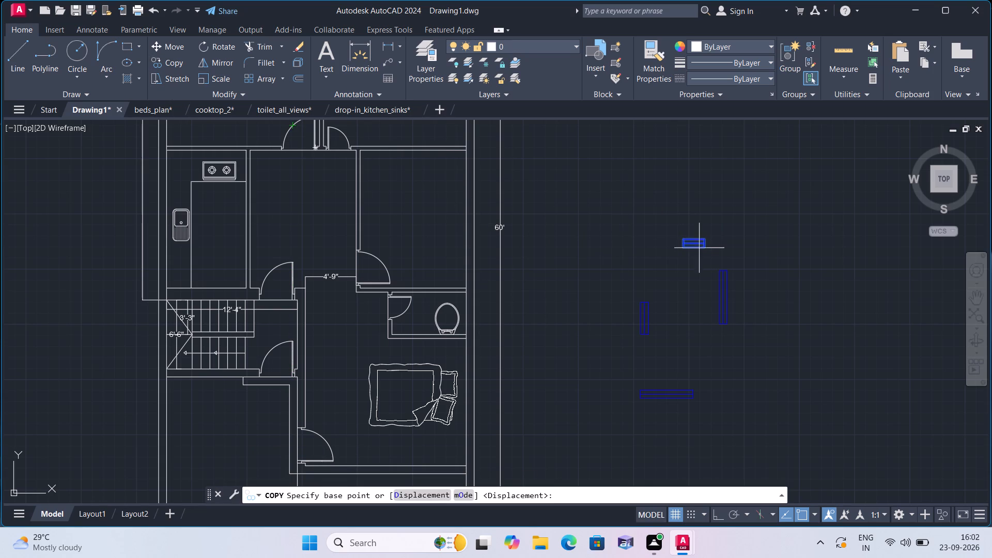
left_click(695, 250)
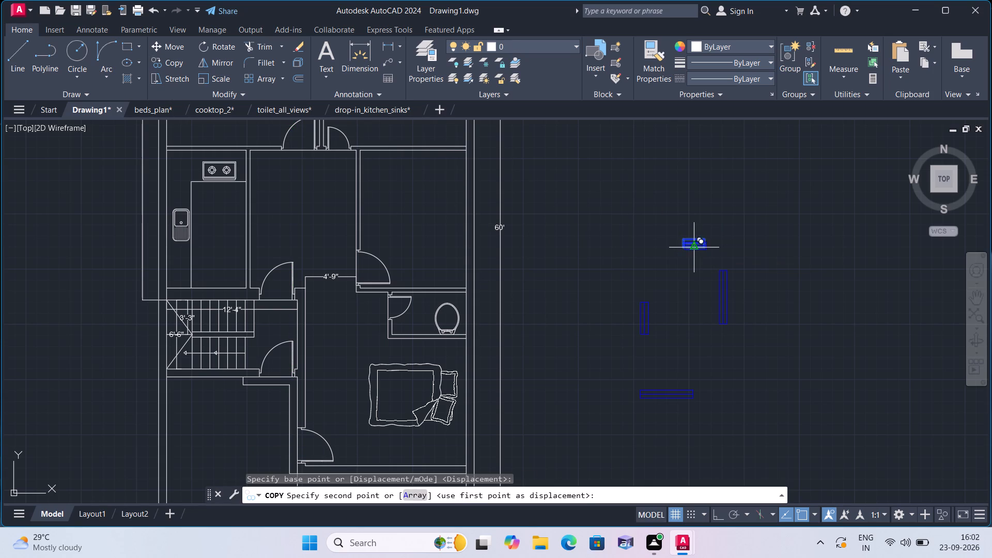
scroll(502, 216, "down", 1)
middle_click_drag(492, 217, 562, 327)
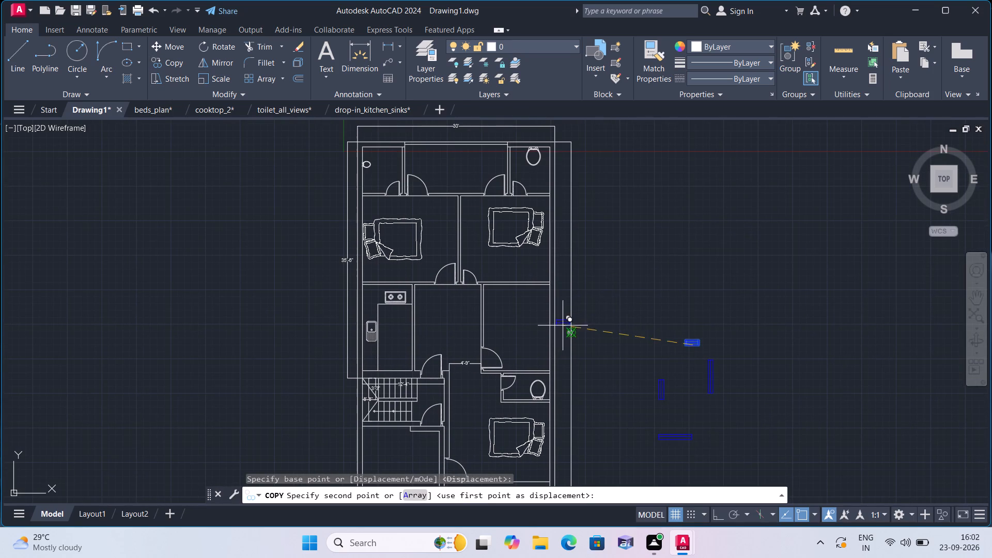
middle_click_drag(391, 163, 431, 227)
scroll(431, 222, "up", 1)
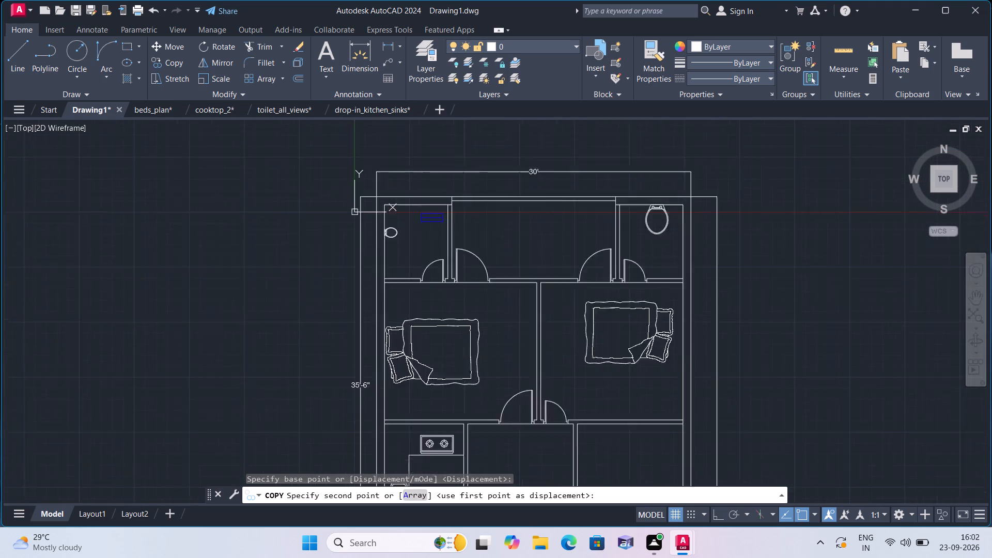
scroll(431, 222, "up", 4)
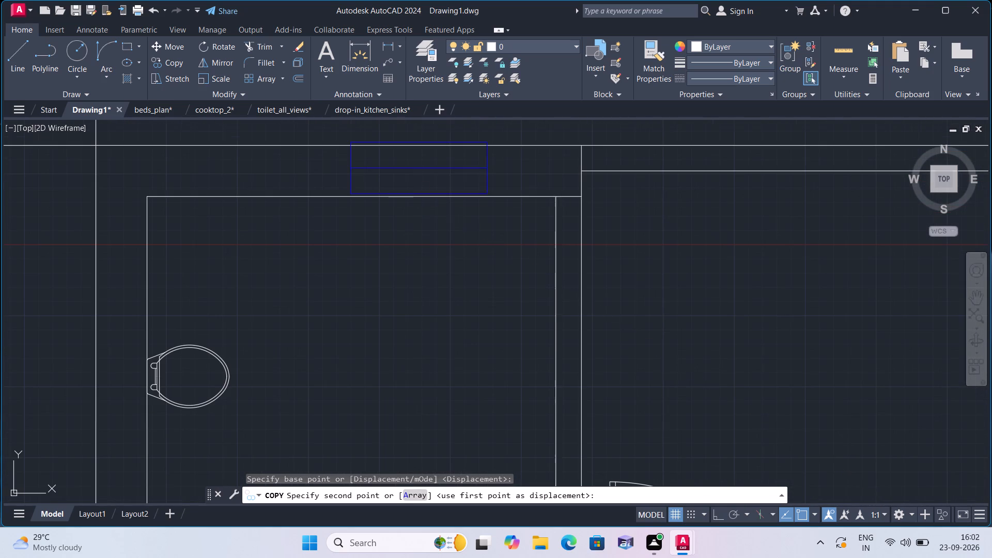
left_click(421, 196)
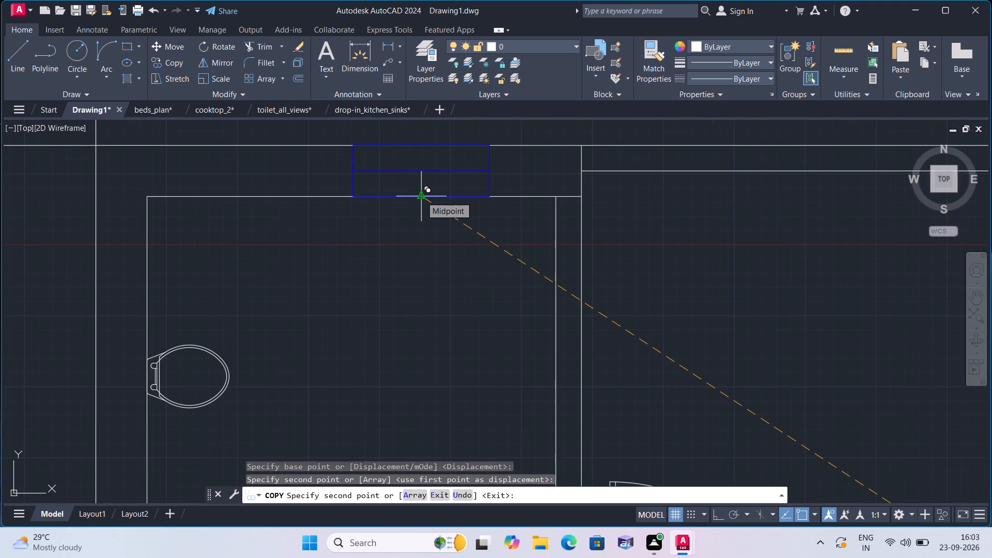
Place a second copy of the short window symbol in the top exterior wall of the upper-right toilet.
scroll(433, 205, "down", 1)
middle_click_drag(787, 259, 719, 260)
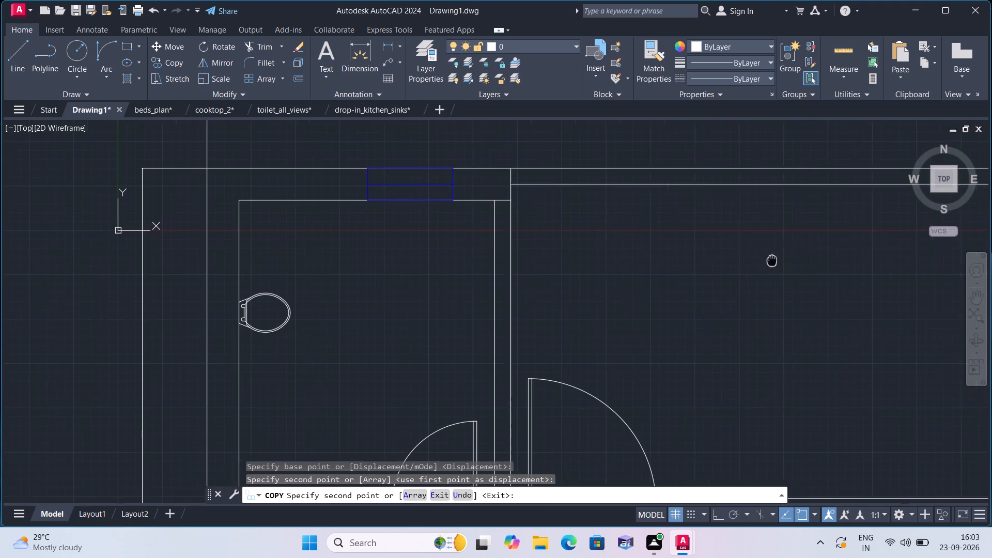
middle_click_drag(719, 260, 549, 220)
scroll(639, 247, "down", 1)
middle_click_drag(685, 226, 537, 271)
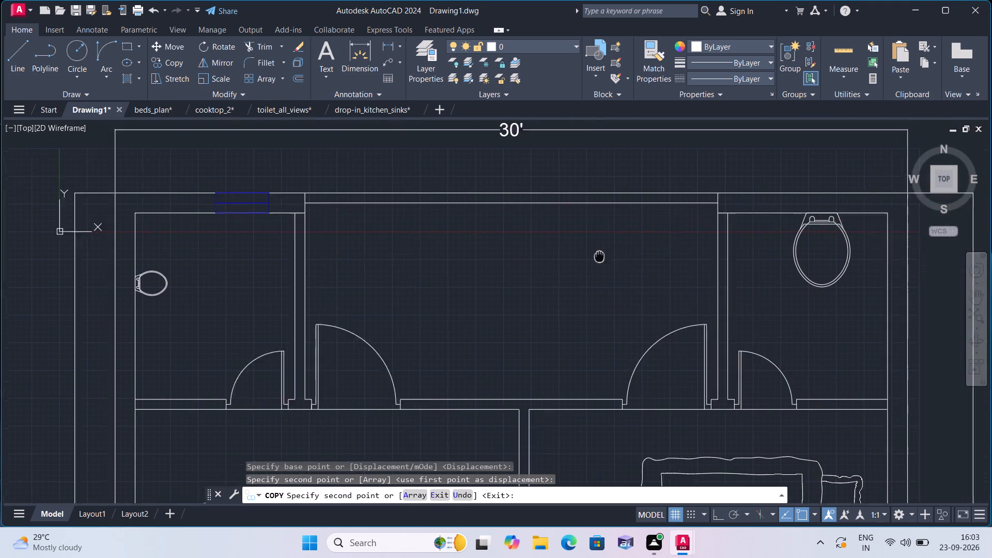
middle_click_drag(537, 271, 477, 286)
scroll(736, 255, "up", 2)
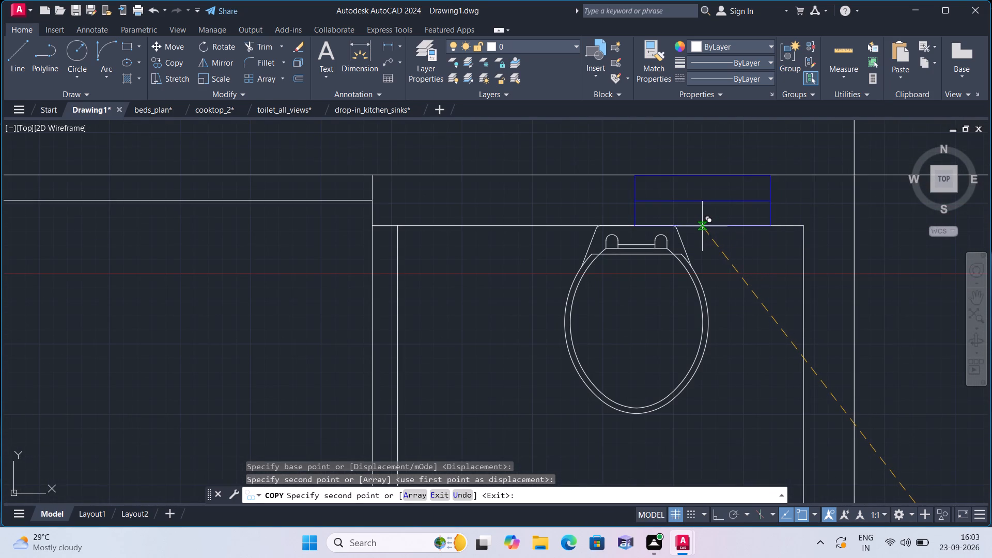
left_click(702, 226)
key("Escape")
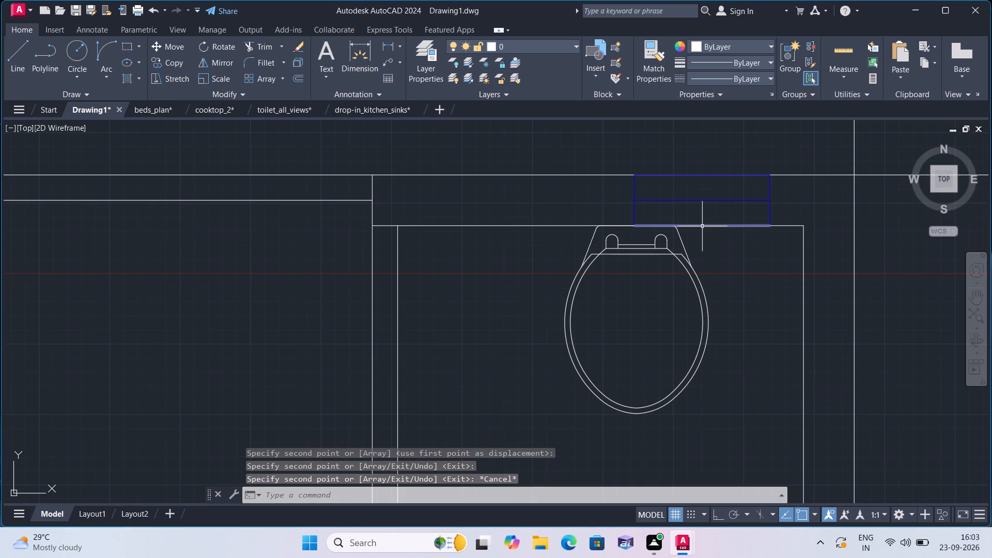
Copy the long vertical blue window symbol from its left-edge midpoint into the right exterior wall of the upper-right bedroom.
scroll(702, 226, "down", 7)
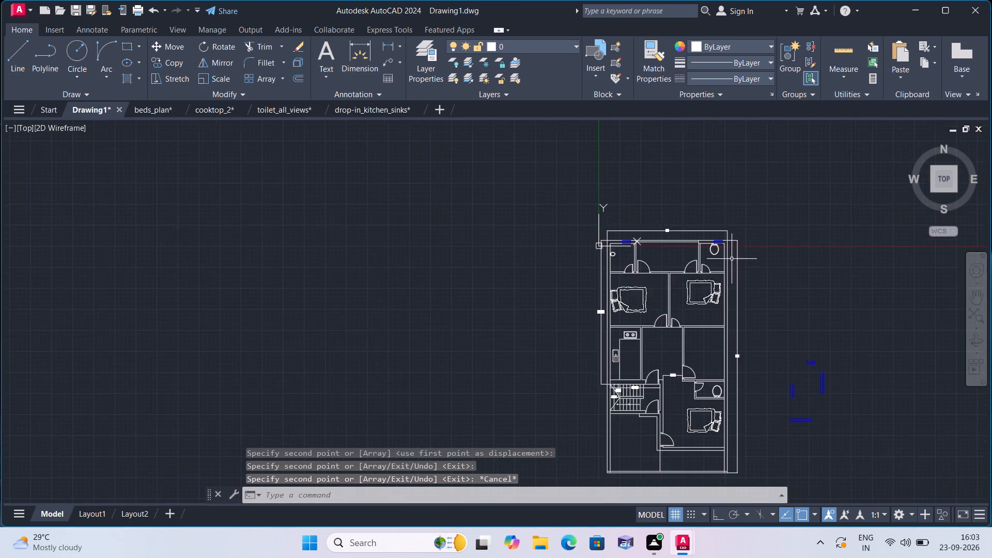
scroll(744, 263, "down", 1)
scroll(762, 336, "up", 4)
middle_click_drag(792, 245, 776, 305)
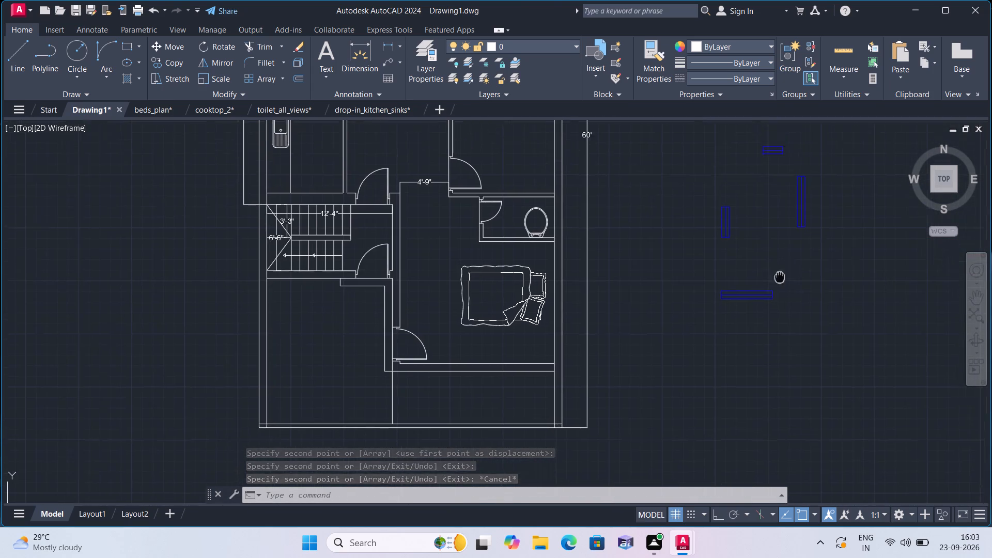
middle_click_drag(776, 305, 774, 353)
left_click(808, 339)
left_click(753, 252)
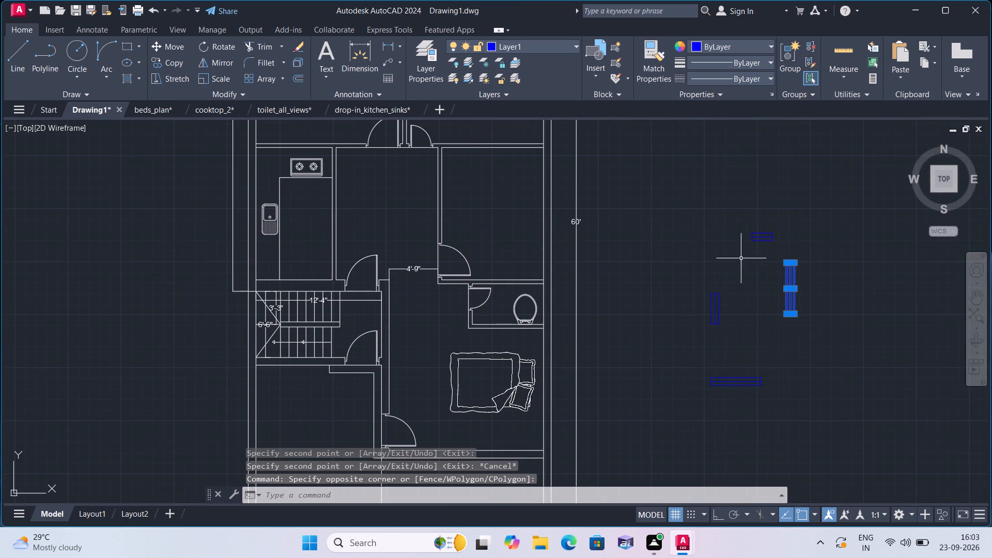
left_click(176, 65)
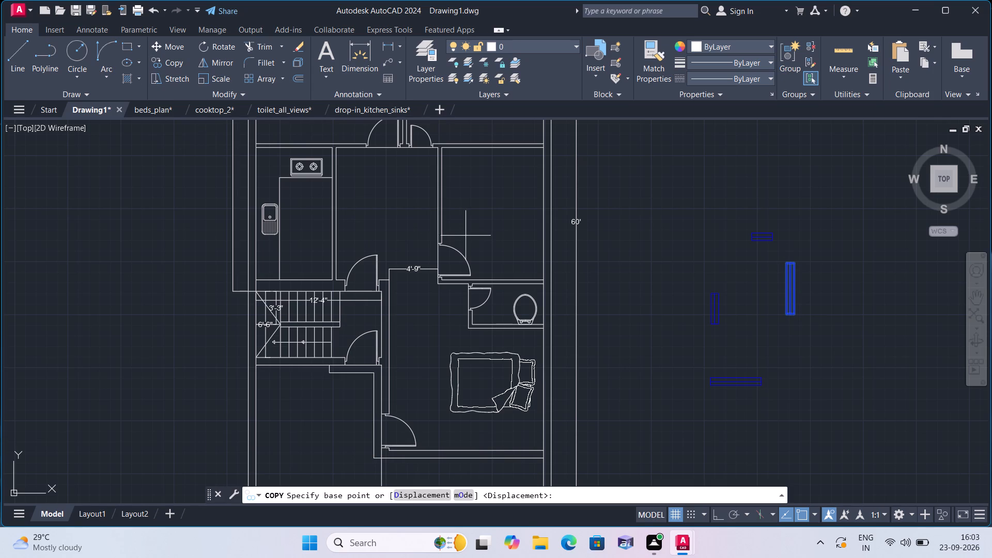
left_click(784, 286)
middle_click_drag(535, 200, 536, 221)
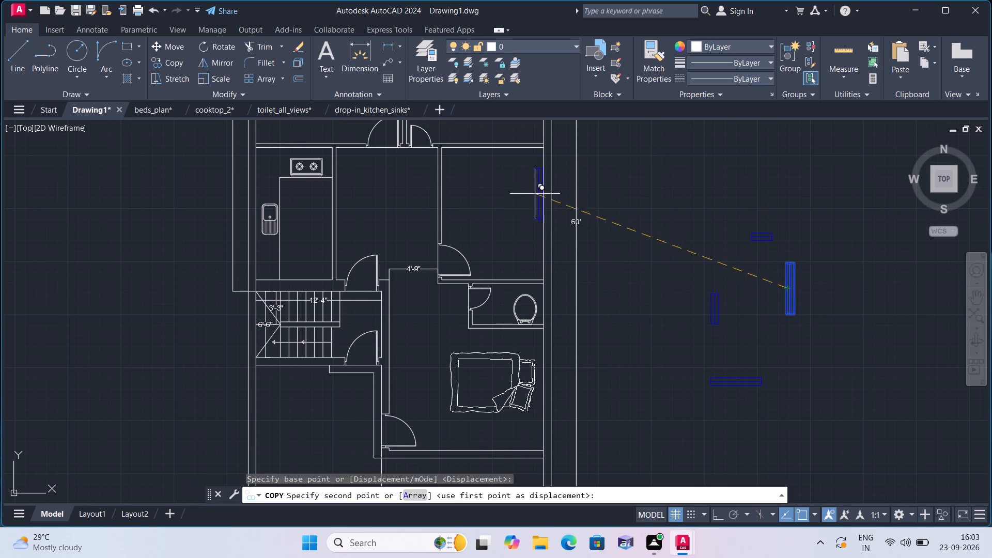
middle_click_drag(536, 221, 547, 309)
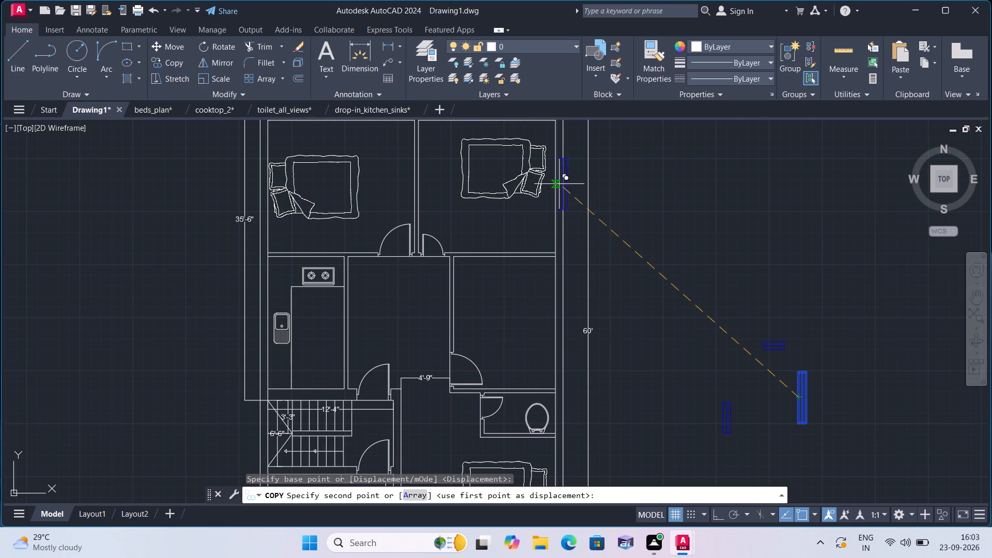
scroll(557, 188, "up", 3)
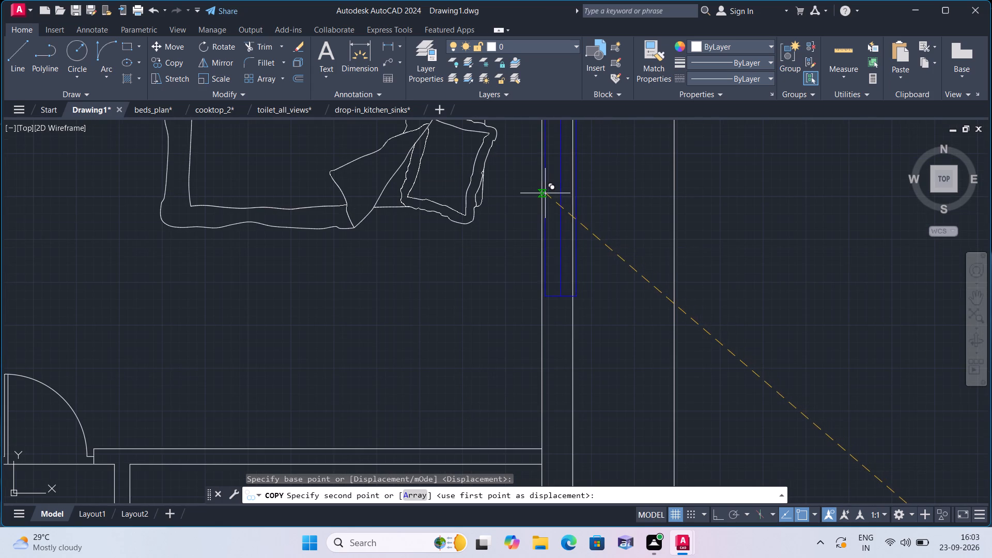
left_click(542, 191)
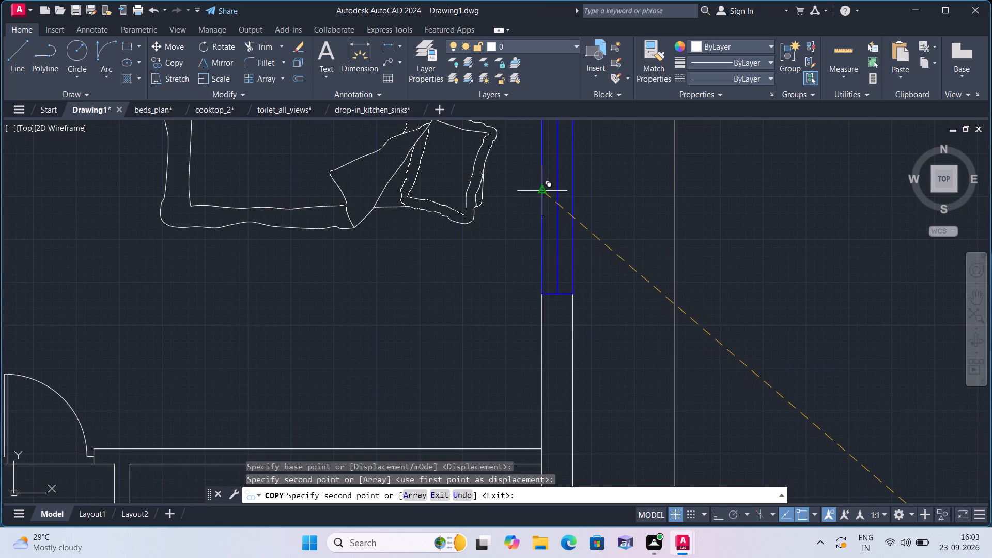
Place a second copy of the long vertical window in the right exterior wall of the middle room below that bedroom.
scroll(542, 191, "down", 3)
scroll(579, 329, "up", 1)
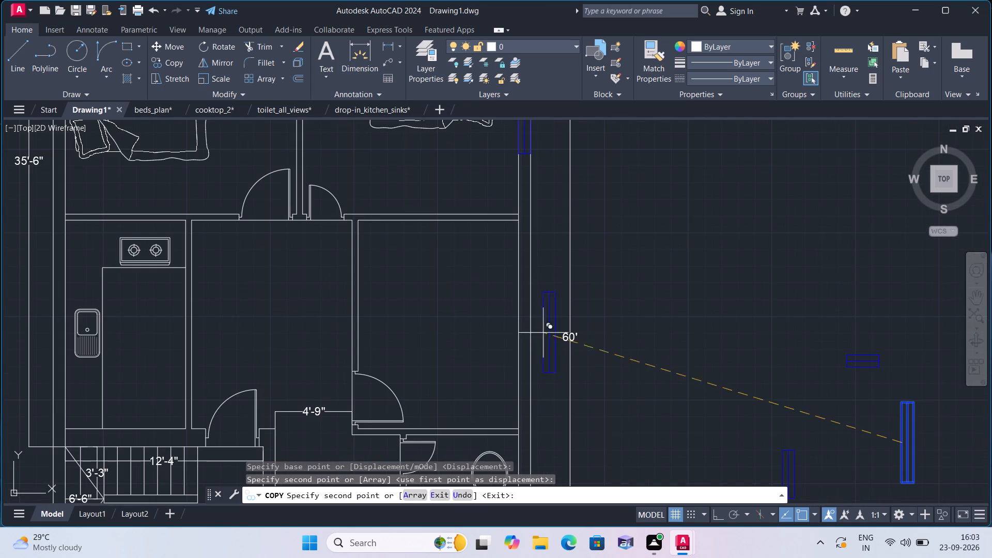
scroll(515, 323, "up", 3)
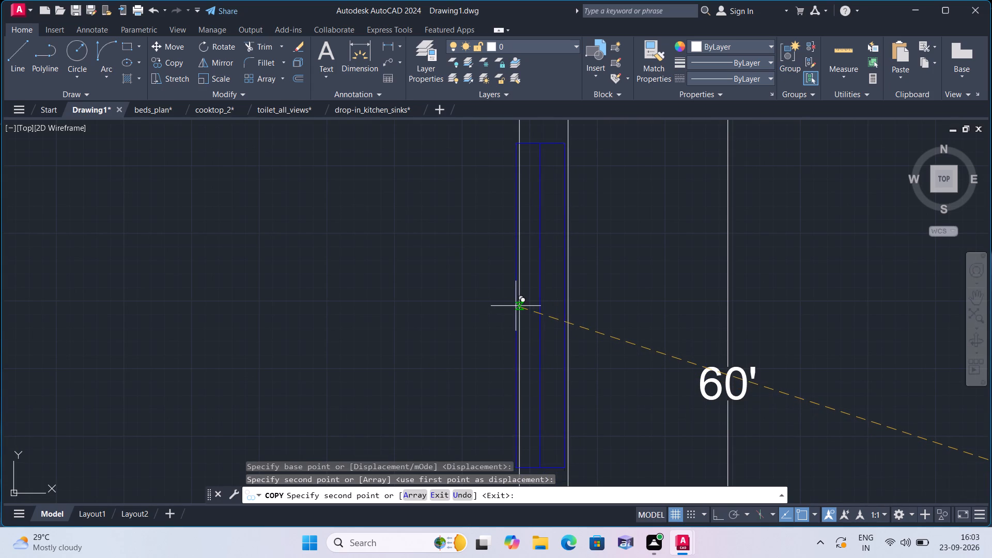
left_click(519, 311)
Place a third copy of the long vertical window in the right exterior wall beside the lower bedroom's bed.
scroll(514, 306, "down", 1)
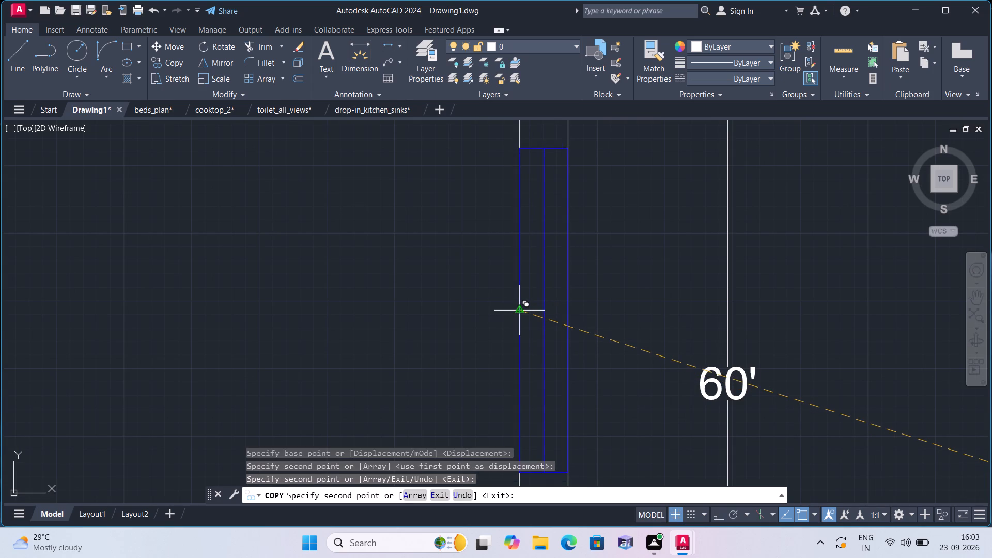
scroll(514, 306, "down", 2)
middle_click_drag(586, 305, 607, 139)
scroll(607, 138, "down", 1)
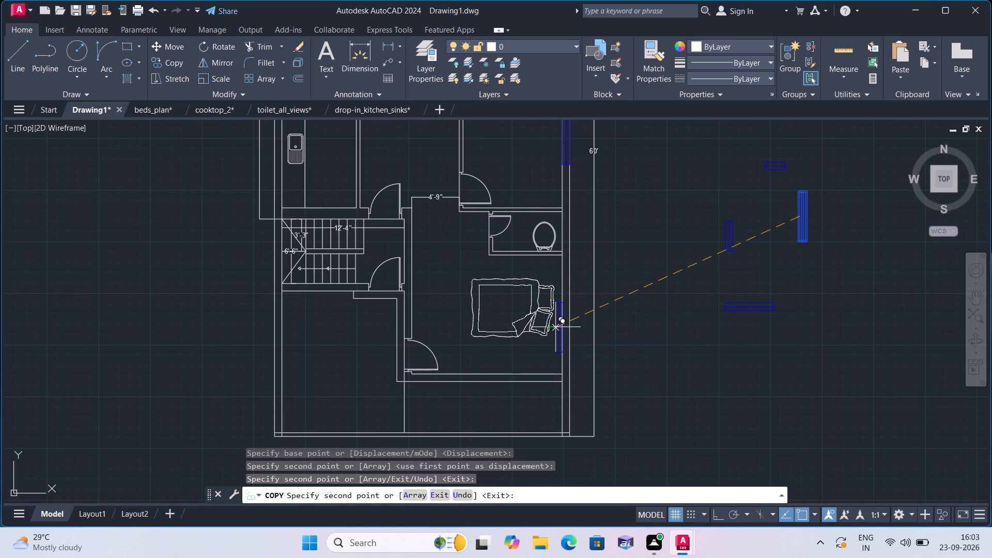
scroll(556, 327, "up", 2)
scroll(568, 281, "up", 2)
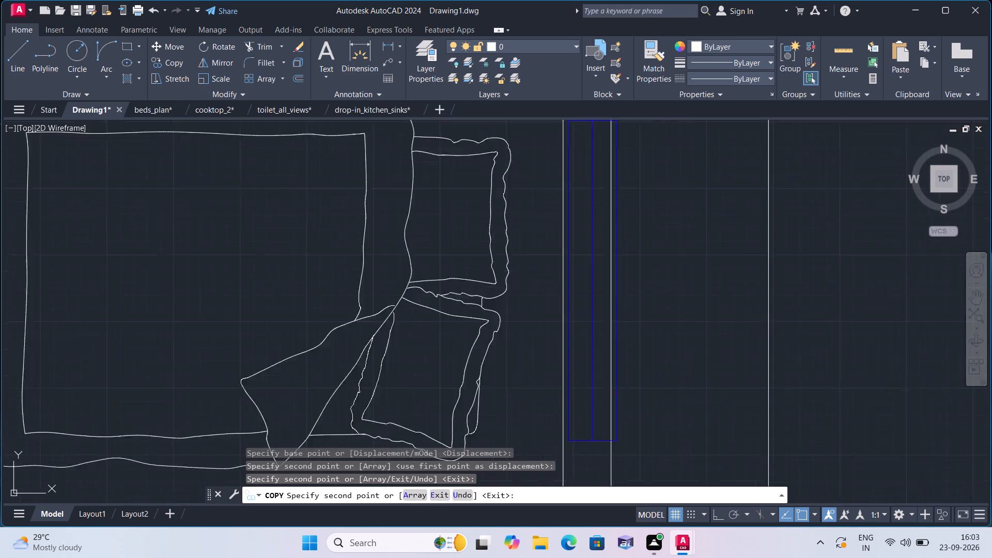
scroll(568, 281, "up", 1)
left_click(559, 265)
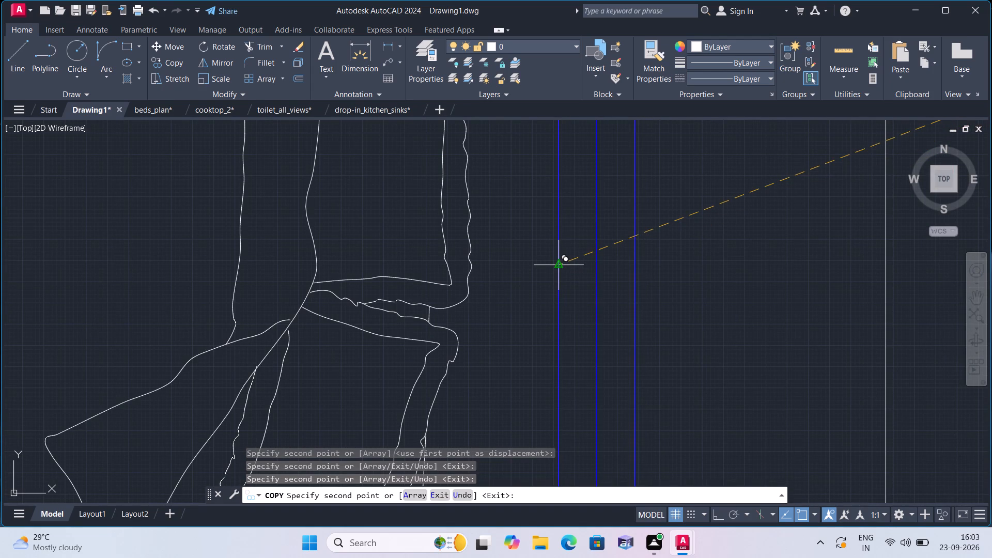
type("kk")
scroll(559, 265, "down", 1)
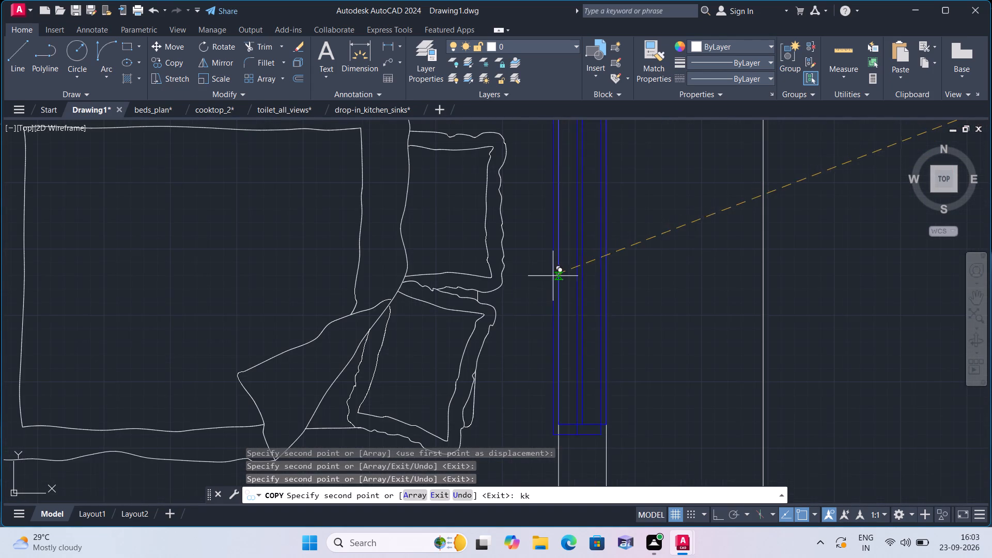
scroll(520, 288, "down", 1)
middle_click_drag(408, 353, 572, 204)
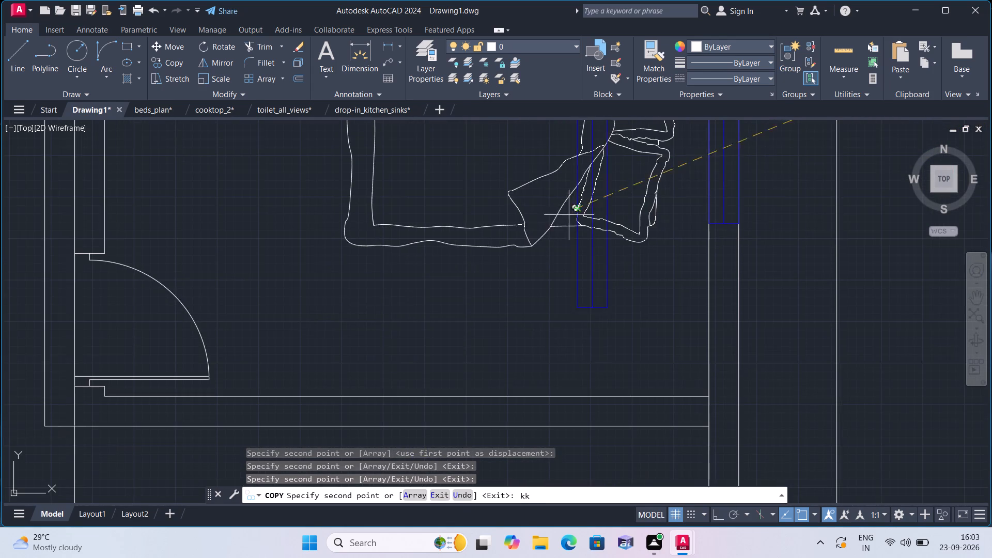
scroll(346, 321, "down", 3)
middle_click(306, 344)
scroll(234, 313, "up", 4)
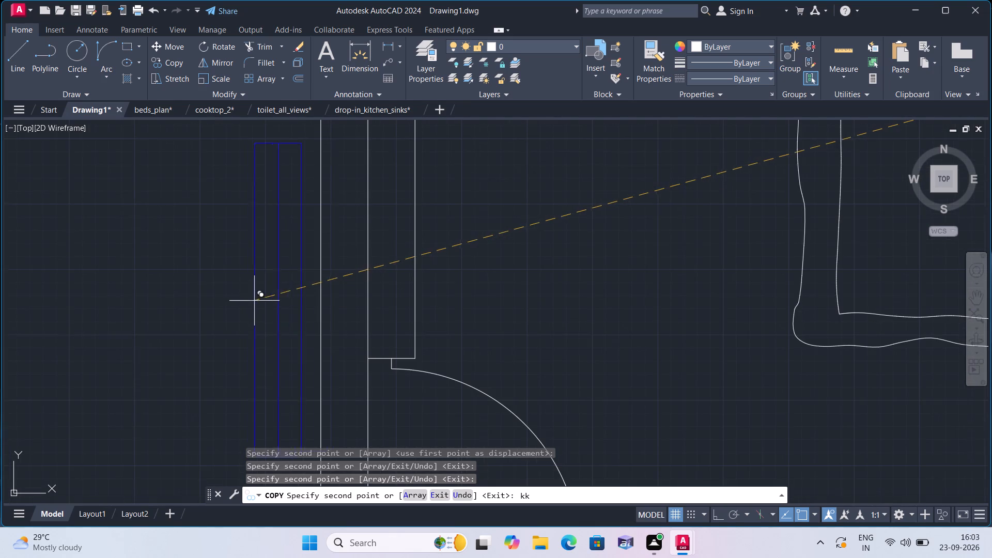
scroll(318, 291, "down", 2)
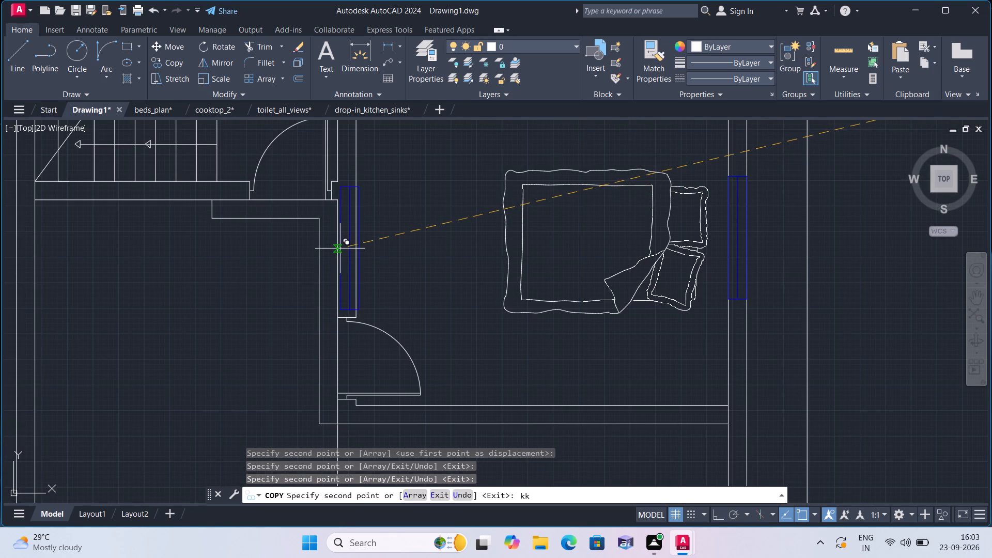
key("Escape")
Copy the short vertical blue window symbol from its right-edge midpoint into the left exterior wall at the middle of the staircase.
scroll(344, 268, "down", 3)
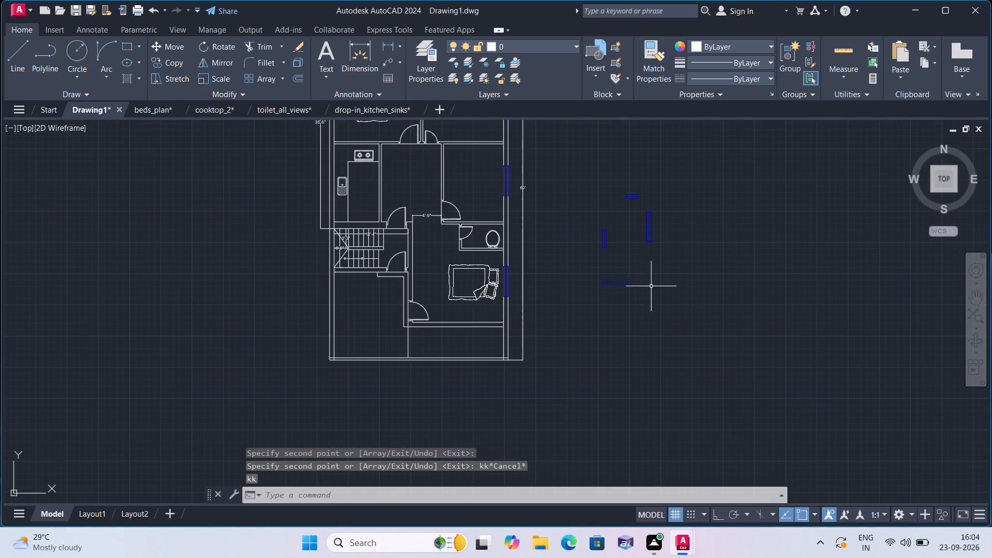
scroll(641, 255, "up", 1)
left_click(611, 260)
left_click(549, 204)
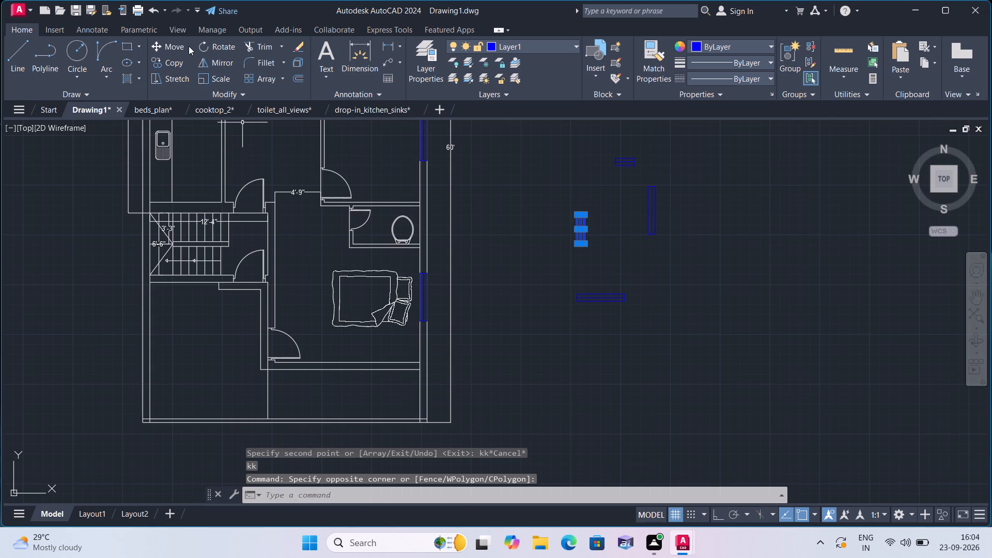
scroll(408, 205, "down", 1)
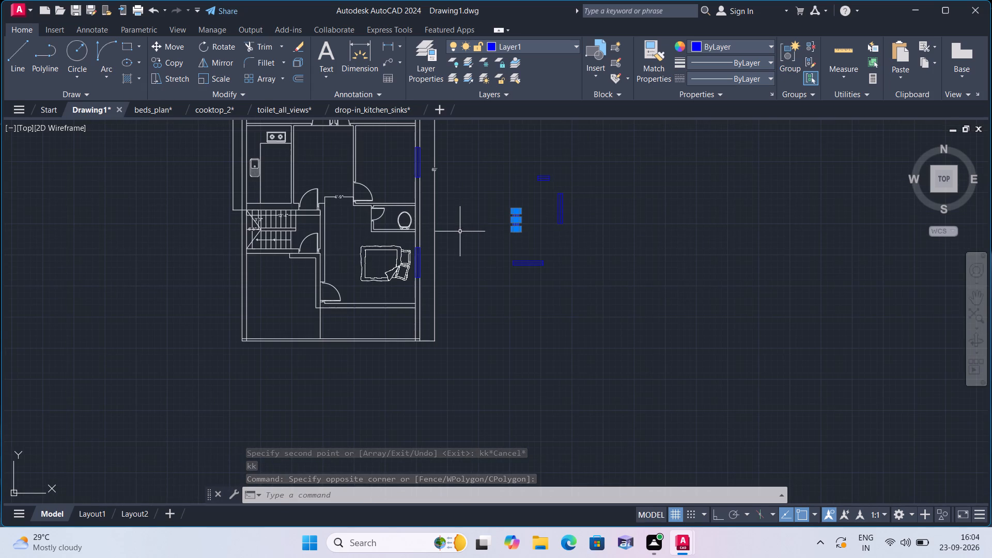
scroll(460, 231, "down", 1)
scroll(460, 231, "up", 1)
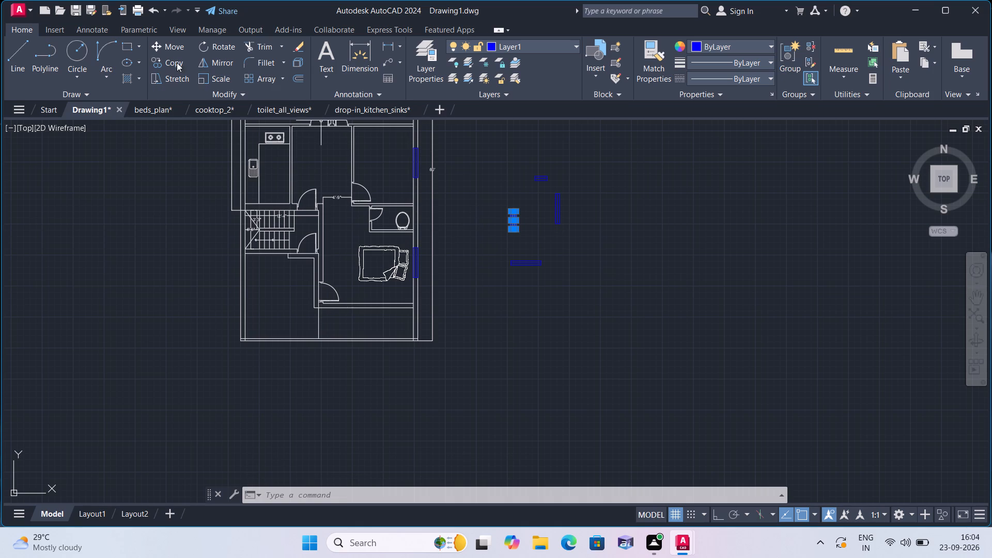
left_click(161, 59)
scroll(416, 227, "up", 2)
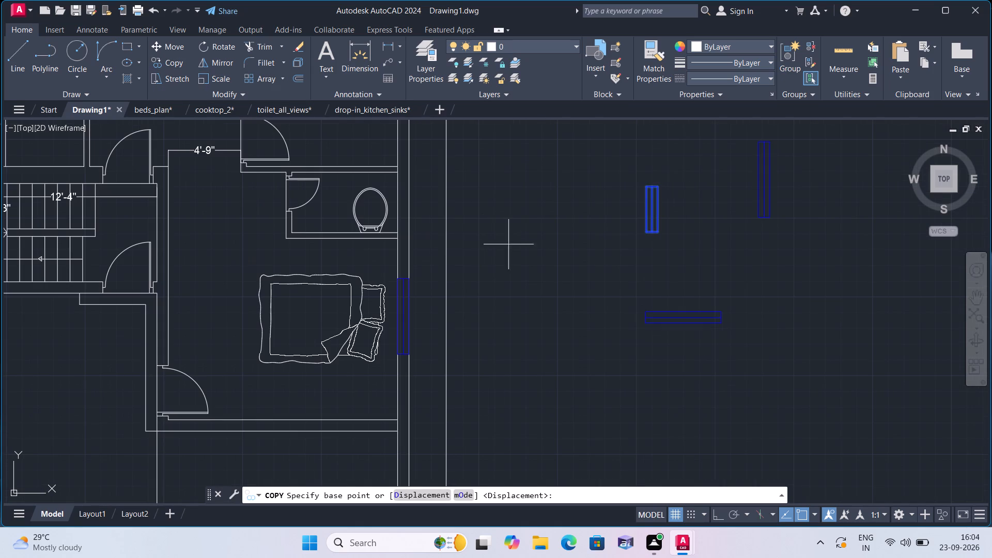
left_click(659, 213)
scroll(453, 252, "down", 2)
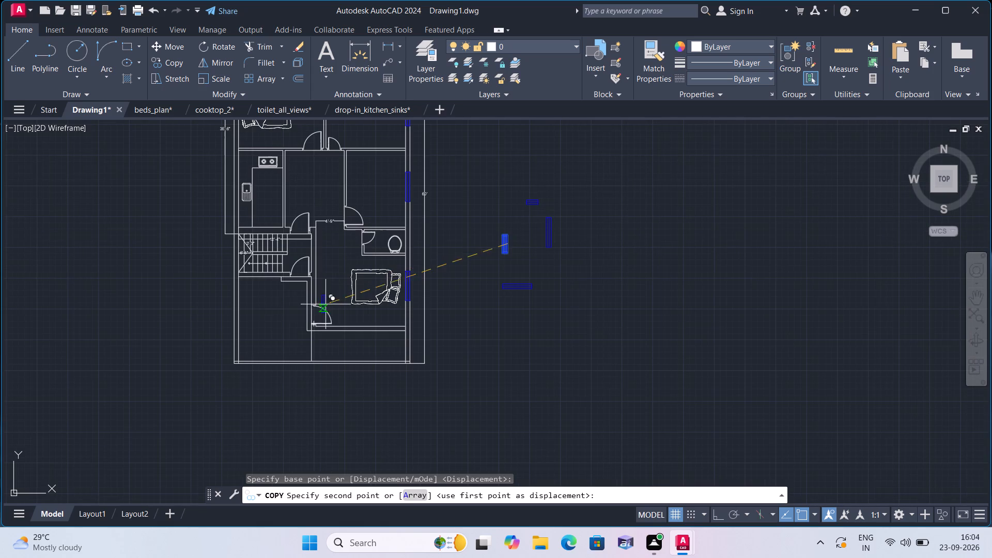
scroll(246, 249, "up", 3)
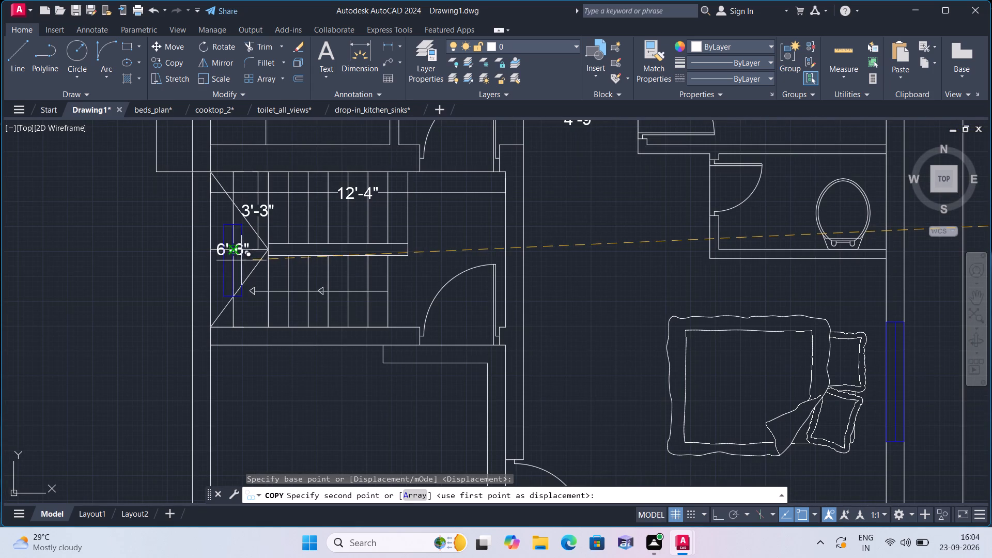
left_click(212, 250)
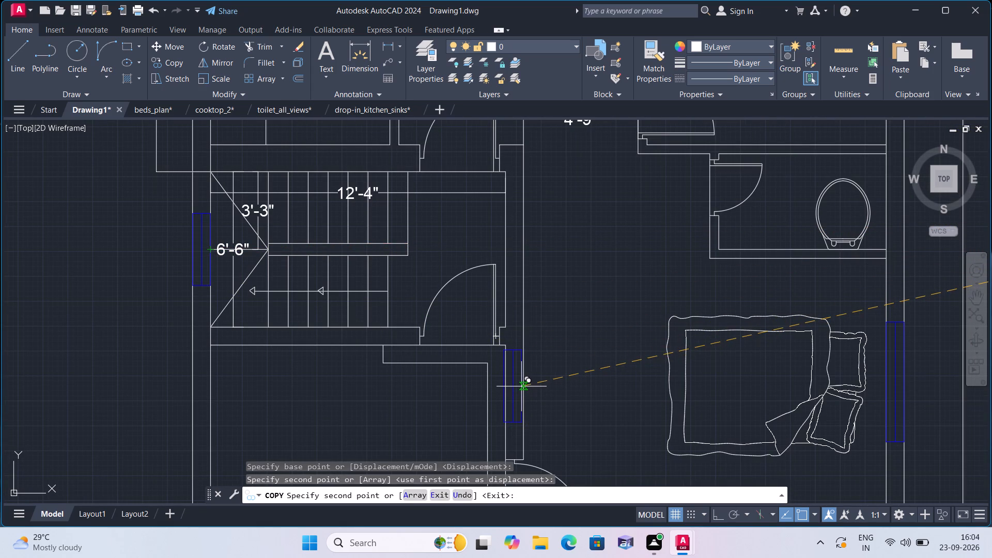
Place a second copy of the short vertical window in the lower bedroom's left wall, just above its door.
scroll(521, 385, "up", 1)
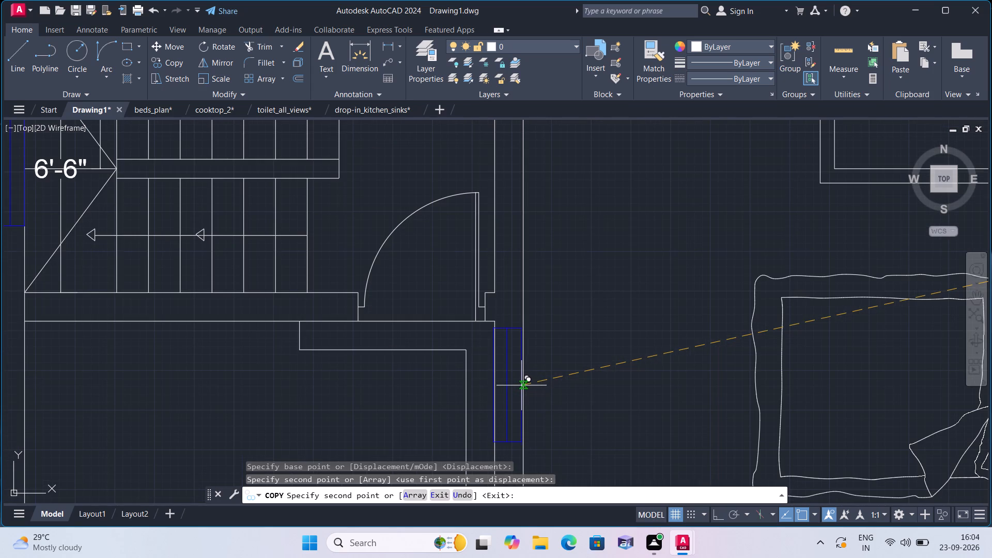
scroll(522, 392, "up", 1)
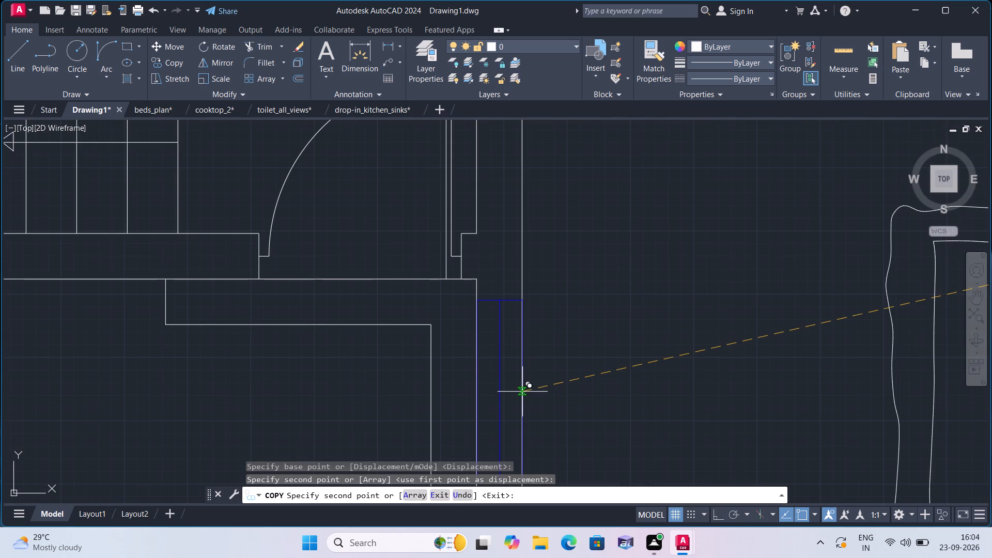
left_click(521, 393)
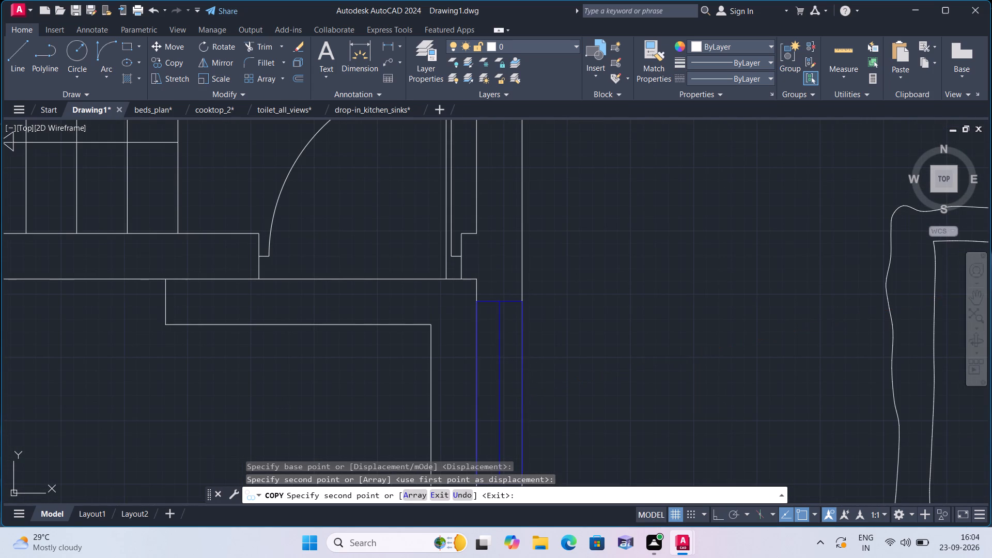
scroll(564, 365, "down", 4)
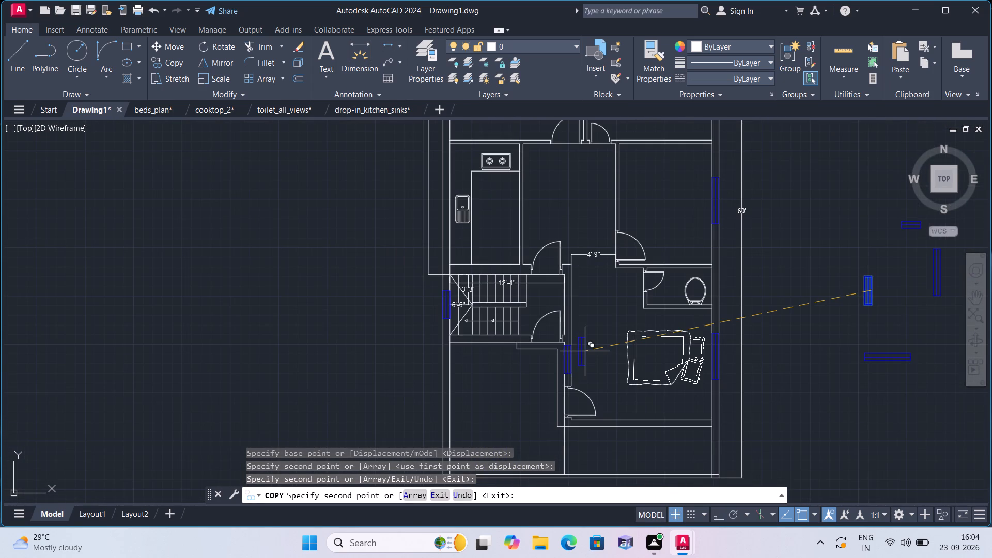
scroll(585, 351, "down", 3)
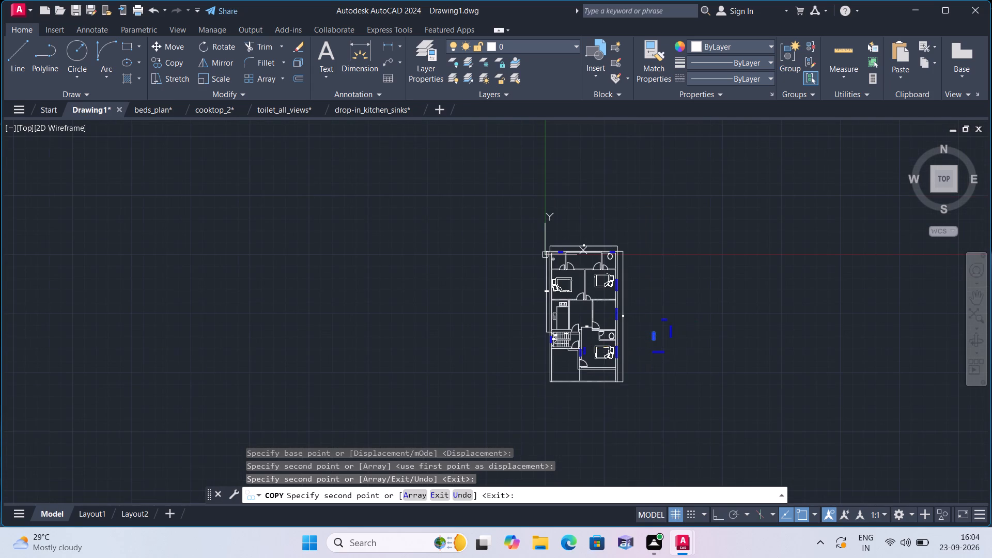
key("Escape")
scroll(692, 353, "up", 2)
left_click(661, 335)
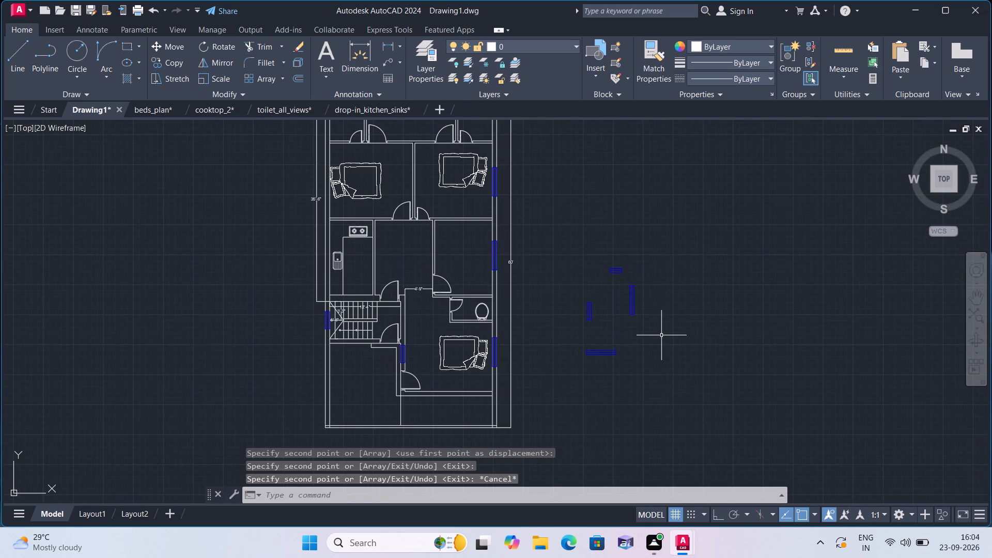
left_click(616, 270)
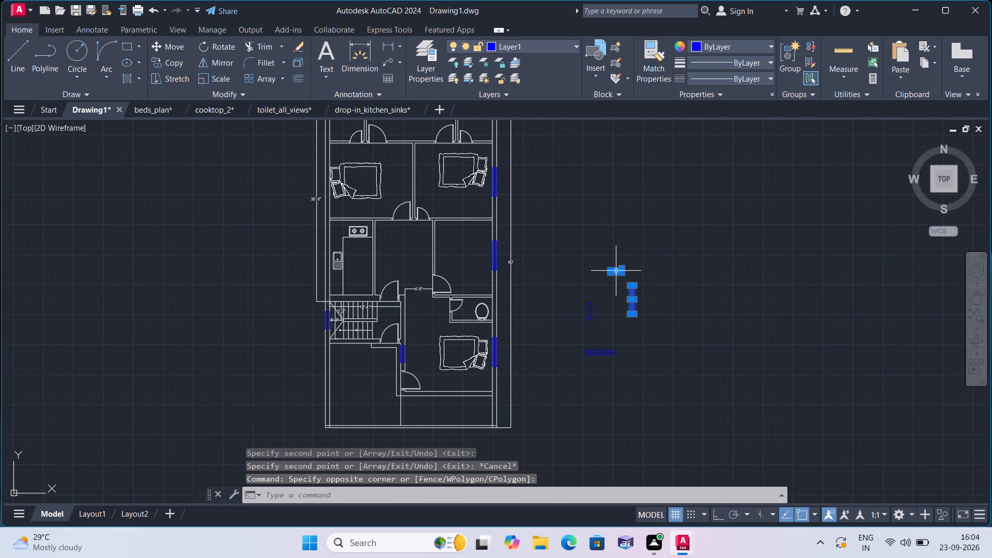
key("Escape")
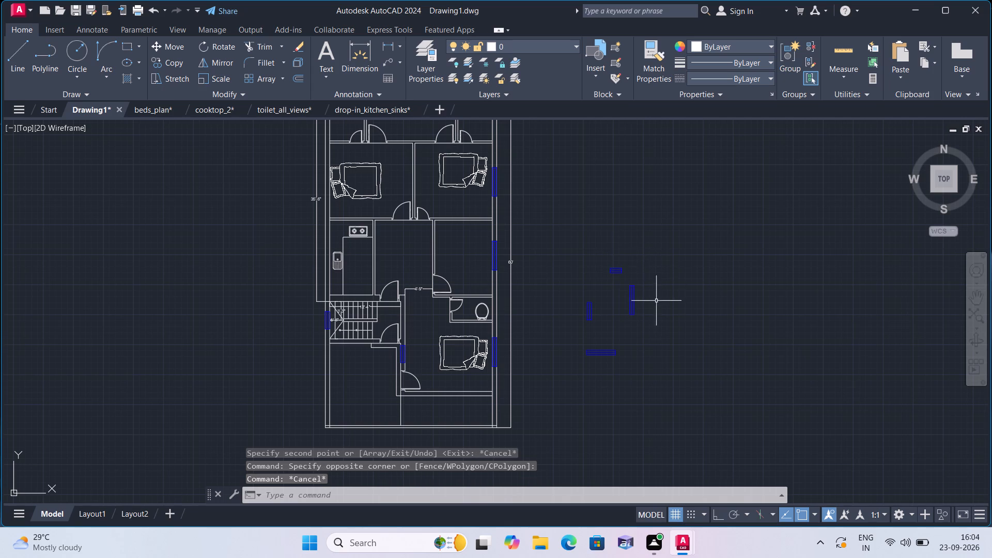
Copy the long vertical blue window symbol from its right-edge midpoint into the kitchen's left exterior wall beside the sink.
scroll(655, 328, "up", 2)
left_click(655, 328)
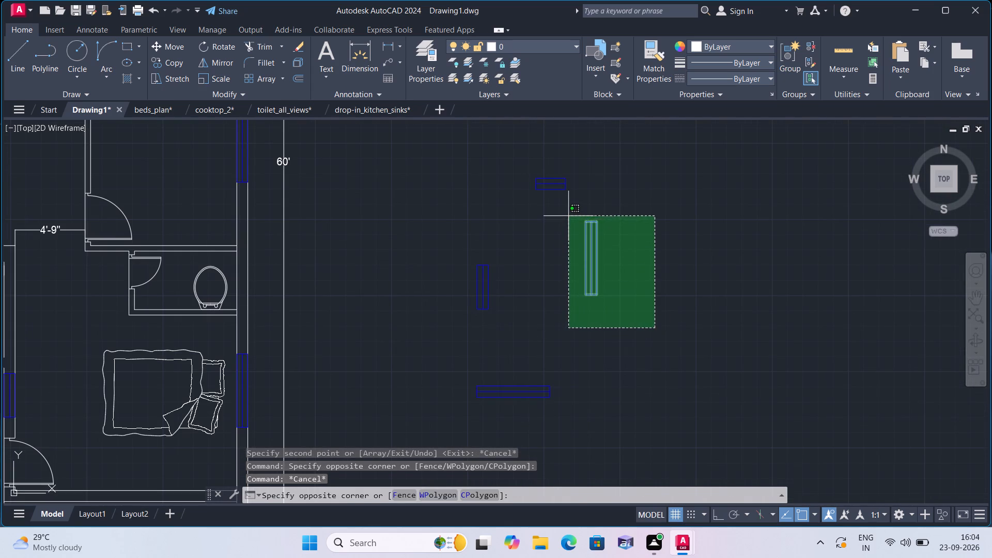
left_click(568, 216)
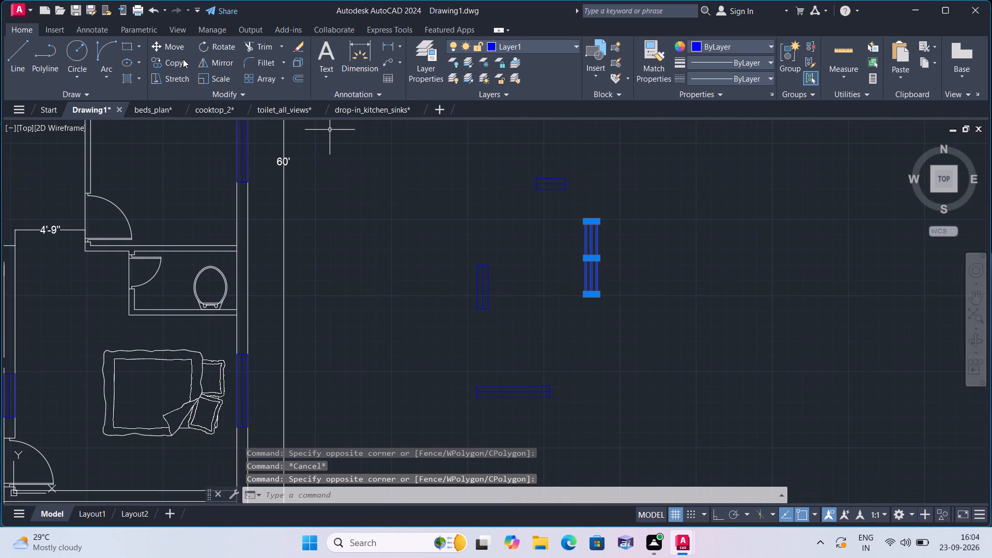
left_click(174, 59)
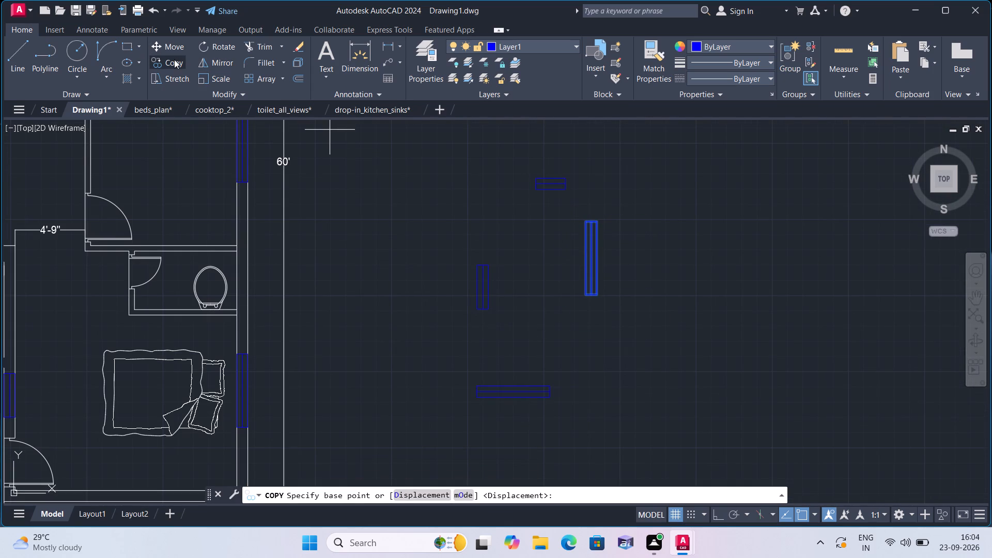
left_click(601, 261)
scroll(444, 266, "down", 1)
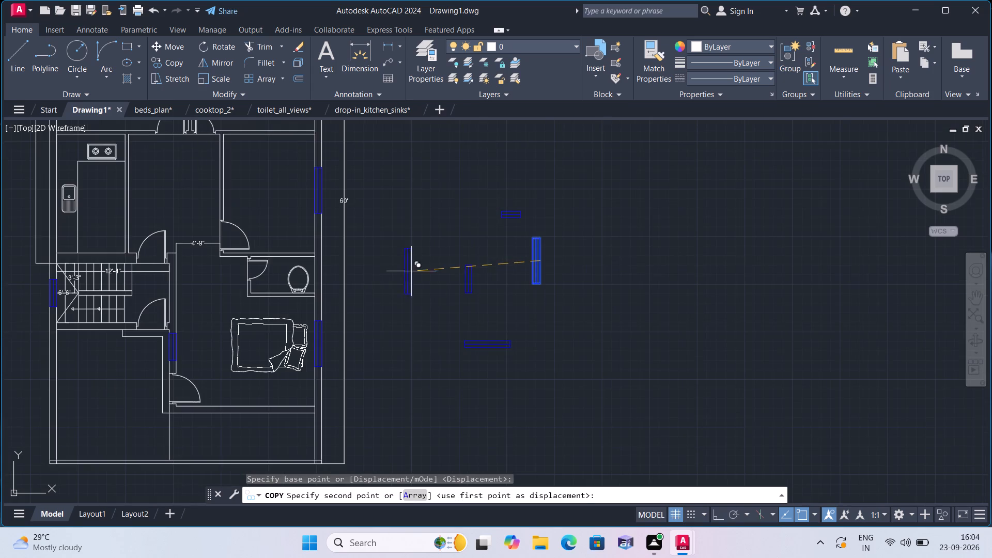
scroll(311, 275, "down", 2)
middle_click_drag(202, 290, 333, 397)
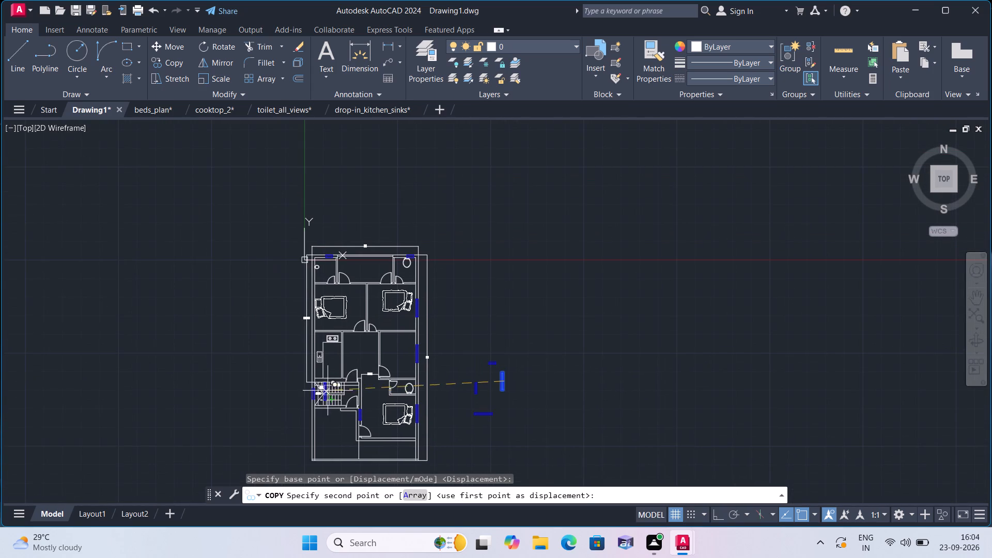
scroll(297, 360, "up", 3)
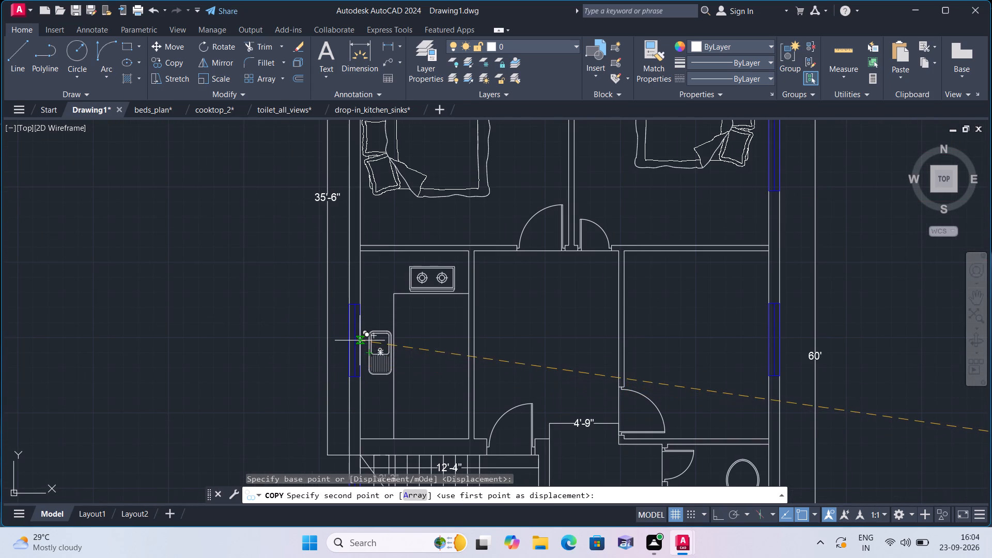
left_click(360, 346)
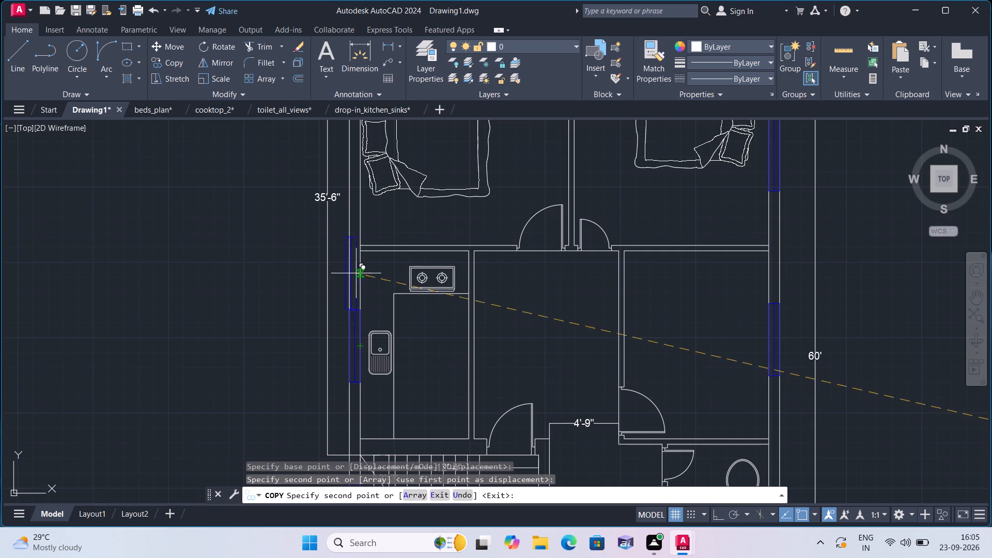
Place a second copy of the long vertical window in the upper-left bedroom's left exterior wall, beside the bed.
scroll(354, 263, "down", 1)
middle_click_drag(354, 263, 361, 408)
scroll(349, 325, "up", 1)
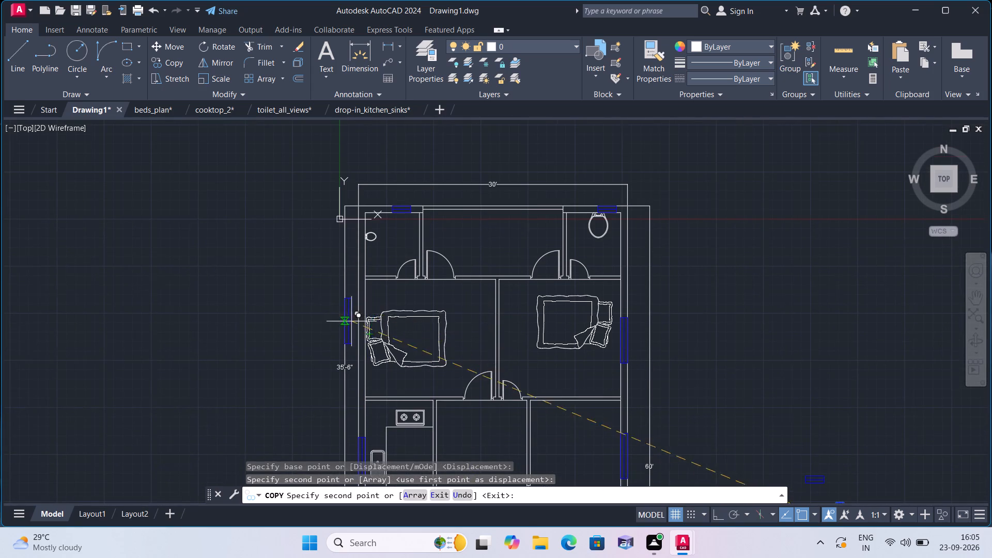
scroll(343, 338, "up", 1)
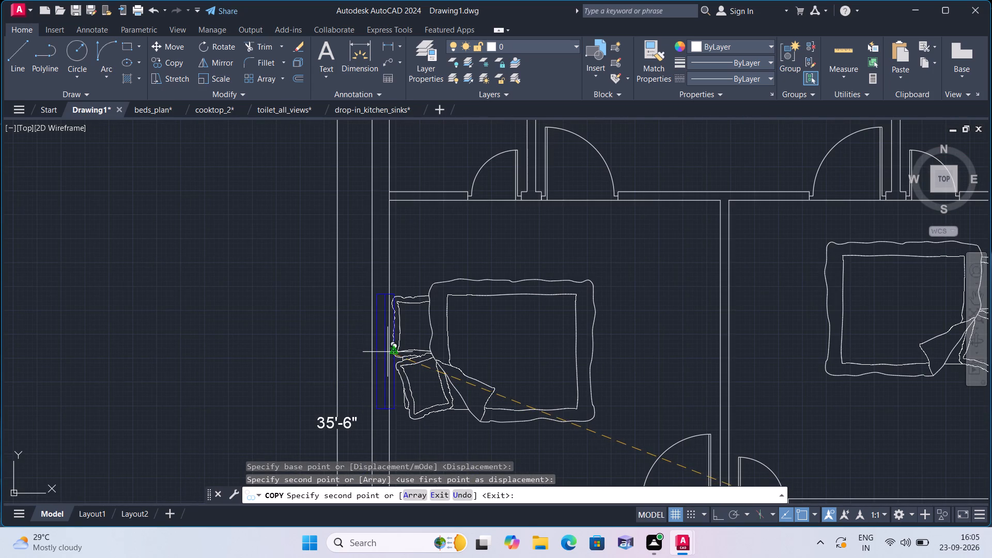
scroll(385, 350, "up", 4)
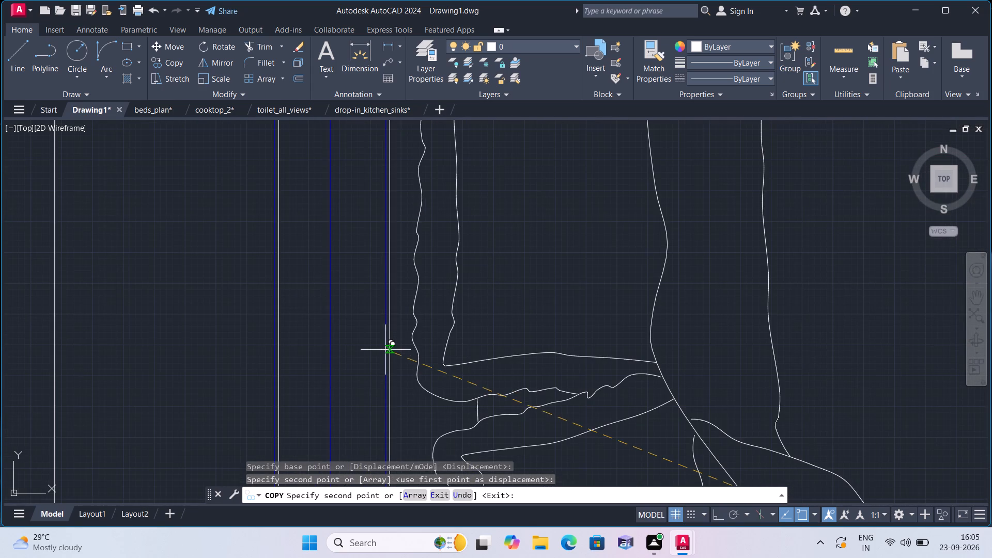
left_click(389, 354)
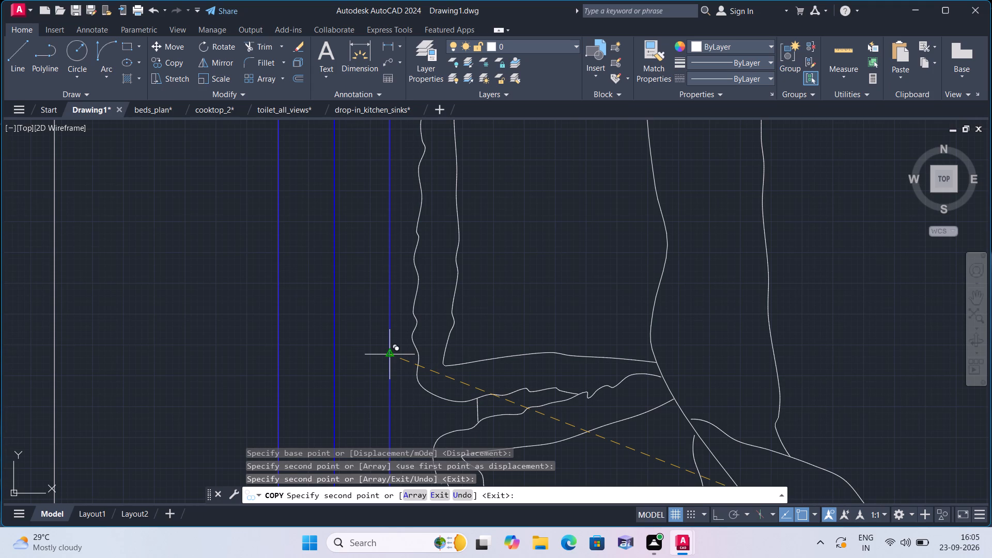
key("Escape")
Rotate the small horizontal blue window symbol outside the plan 90 degrees about its bottom-edge midpoint, using Ortho.
scroll(365, 344, "down", 3)
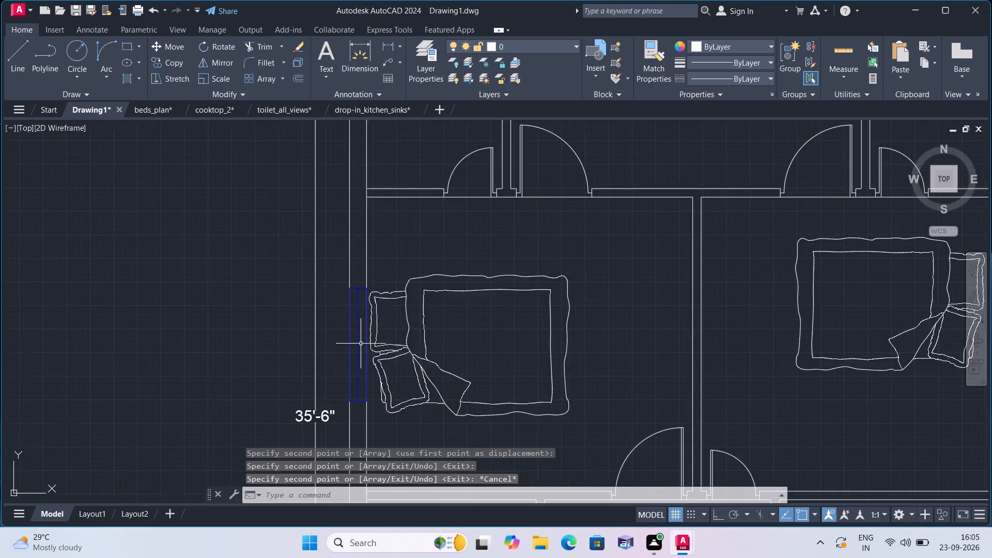
scroll(361, 344, "down", 3)
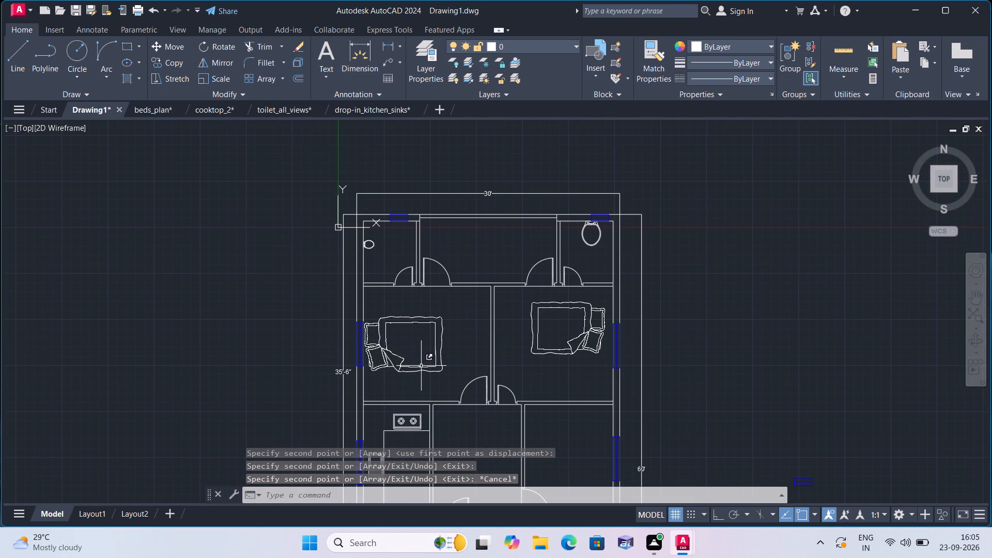
middle_click_drag(420, 366, 384, 250)
scroll(395, 274, "down", 1)
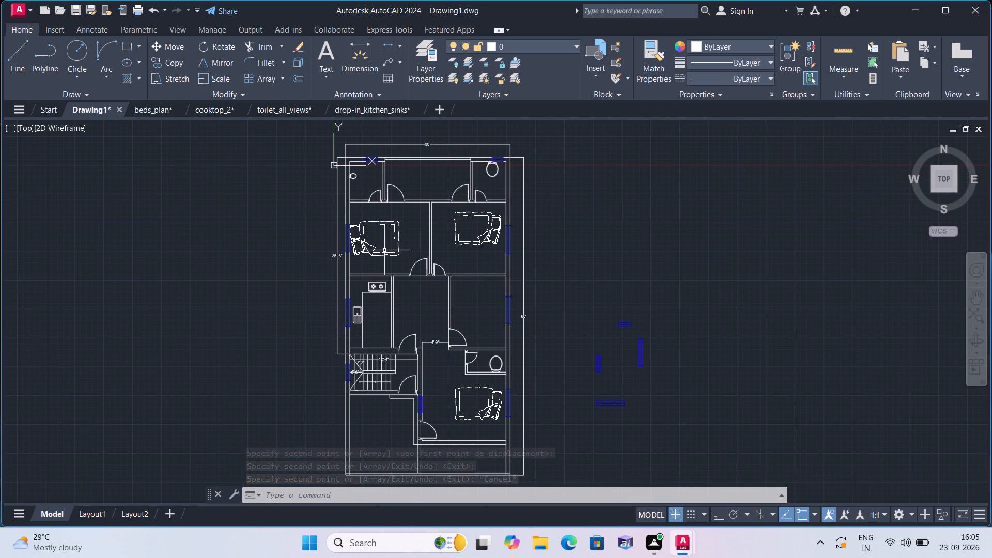
scroll(600, 375, "up", 1)
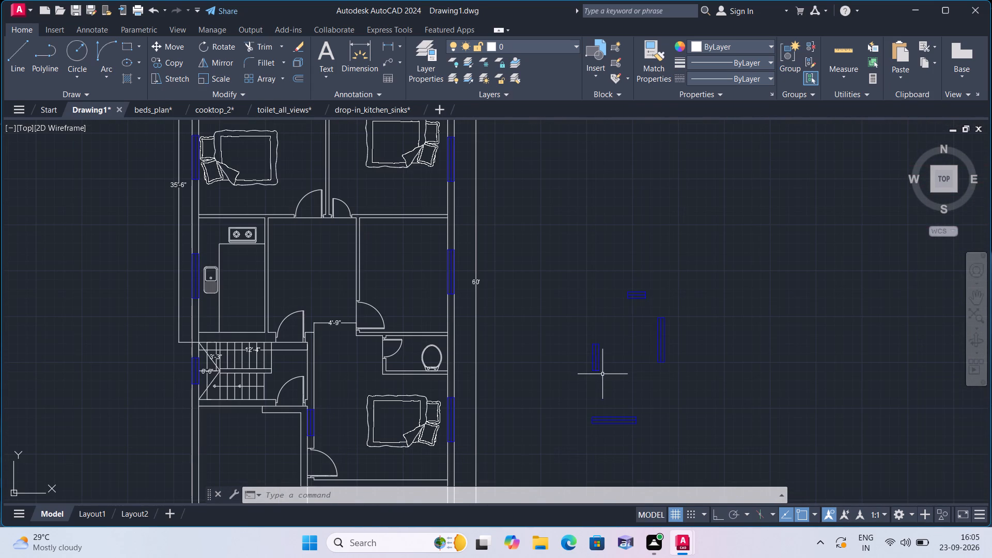
left_click(664, 307)
left_click(584, 262)
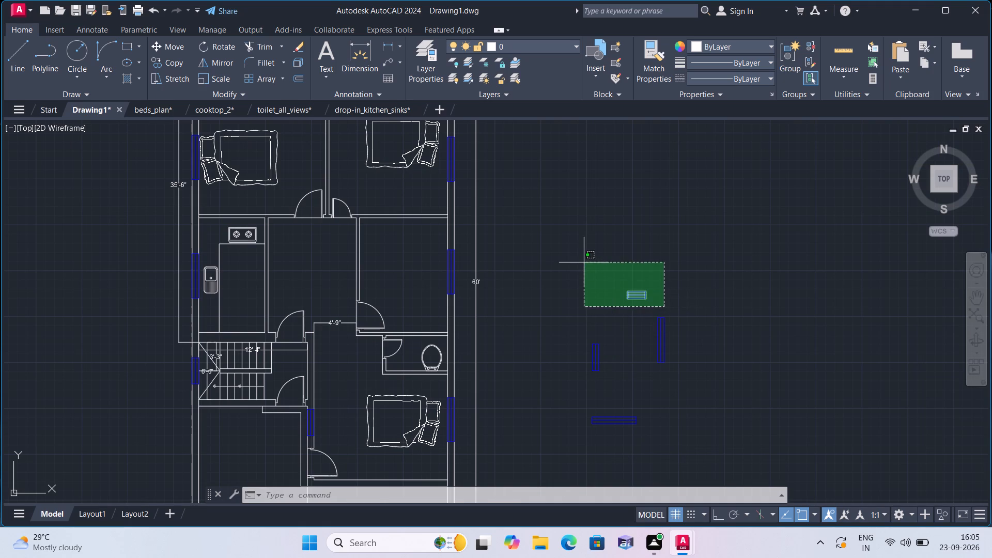
key("F8")
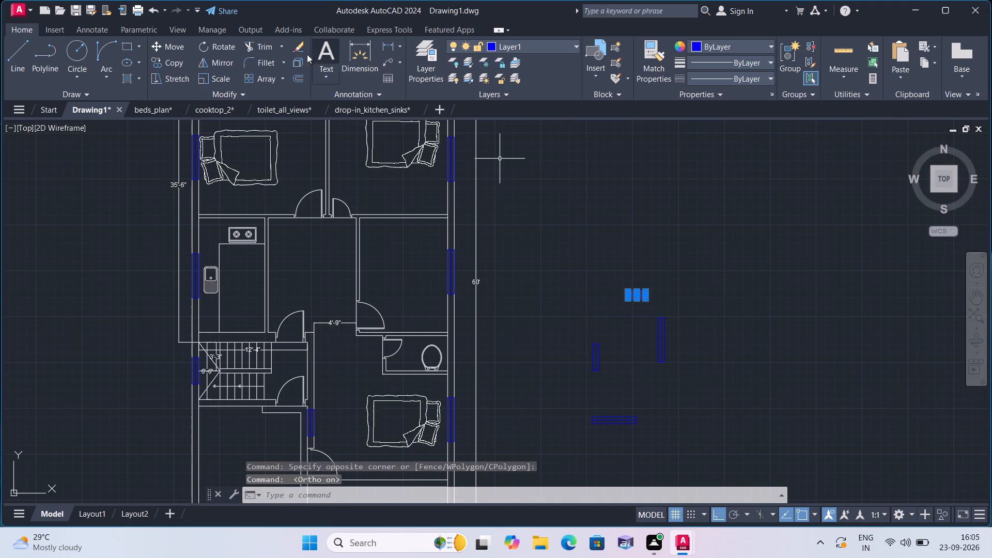
left_click(226, 44)
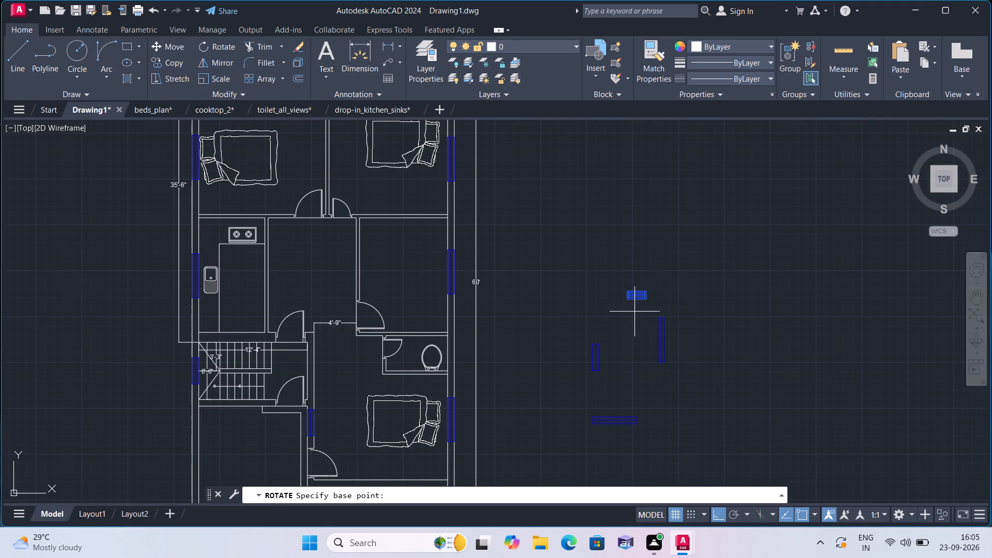
left_click(633, 299)
left_click(619, 233)
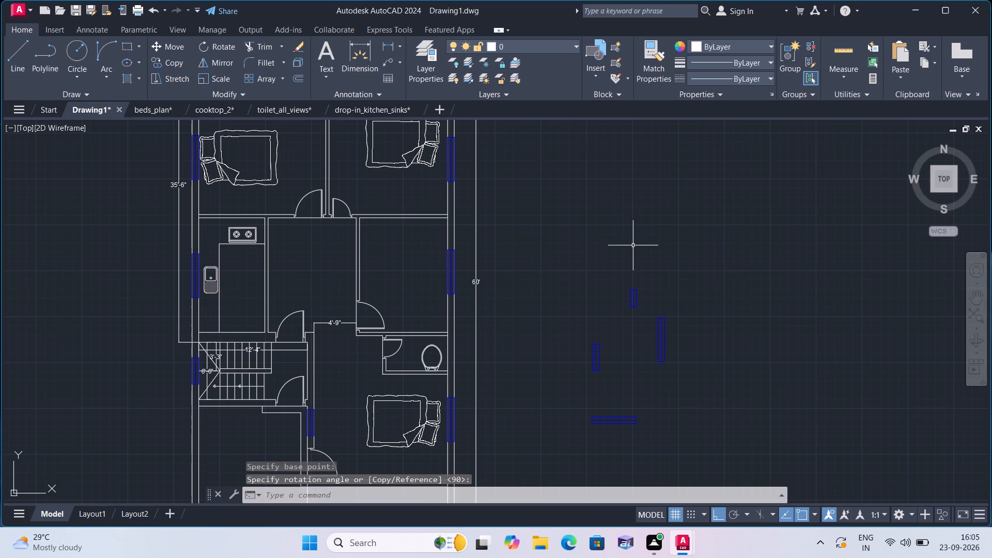
key("F8")
Move the small vertical window from its left-edge midpoint into the right exterior wall beside the lower toilet.
scroll(617, 295, "up", 2)
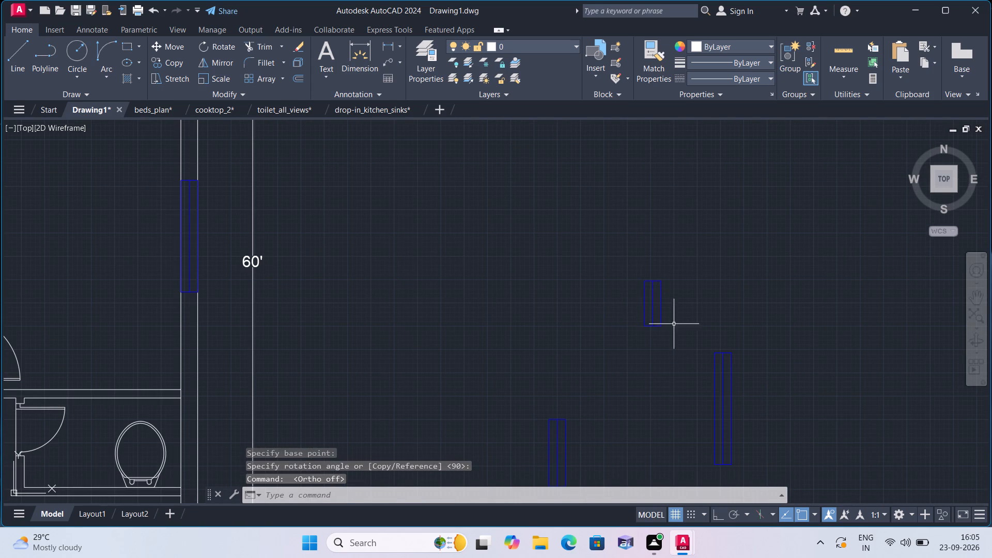
left_click(674, 335)
left_click(578, 241)
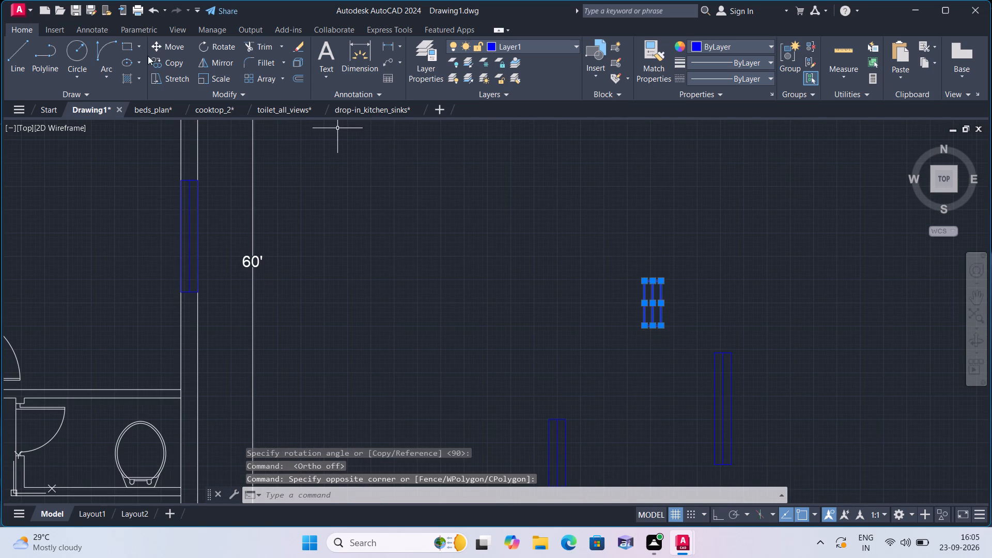
left_click(173, 45)
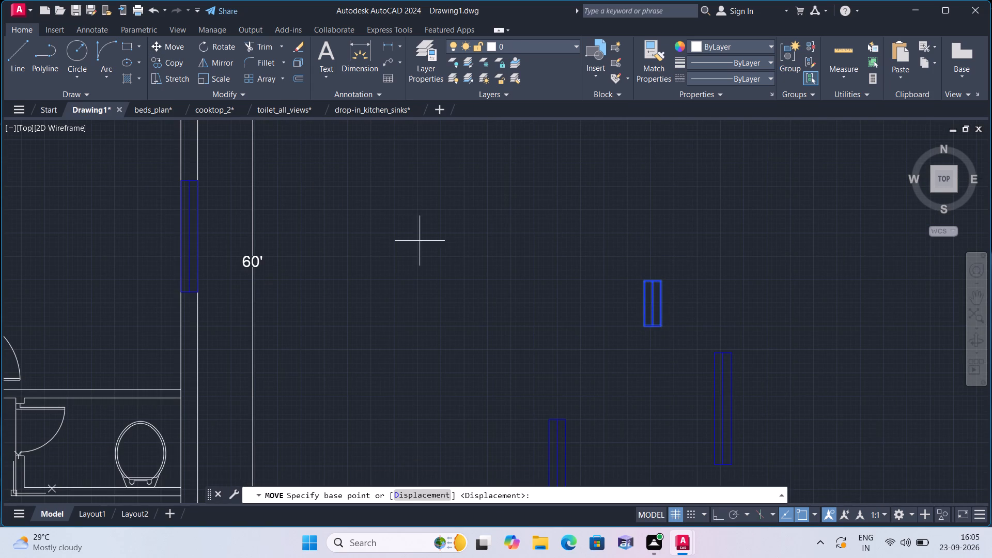
scroll(658, 294, "up", 1)
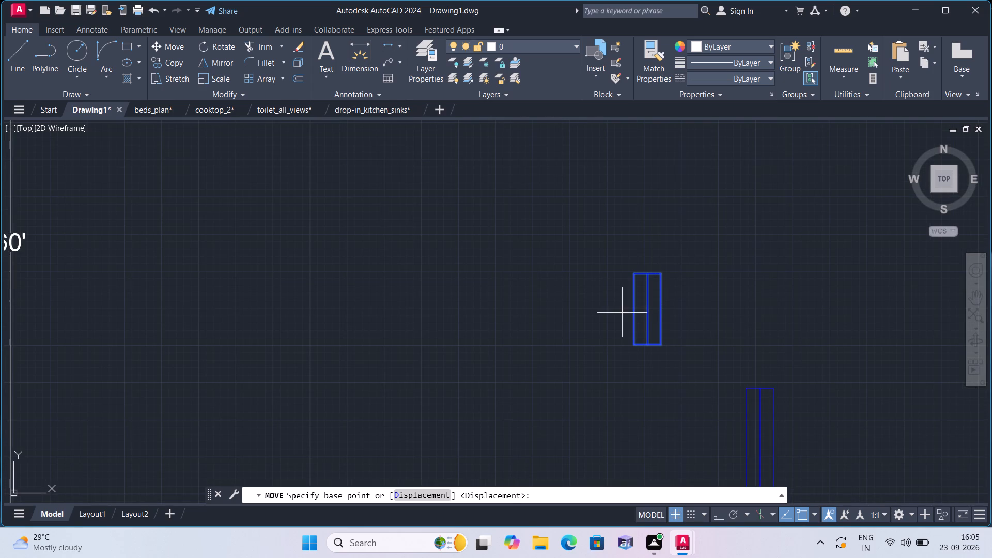
left_click(636, 308)
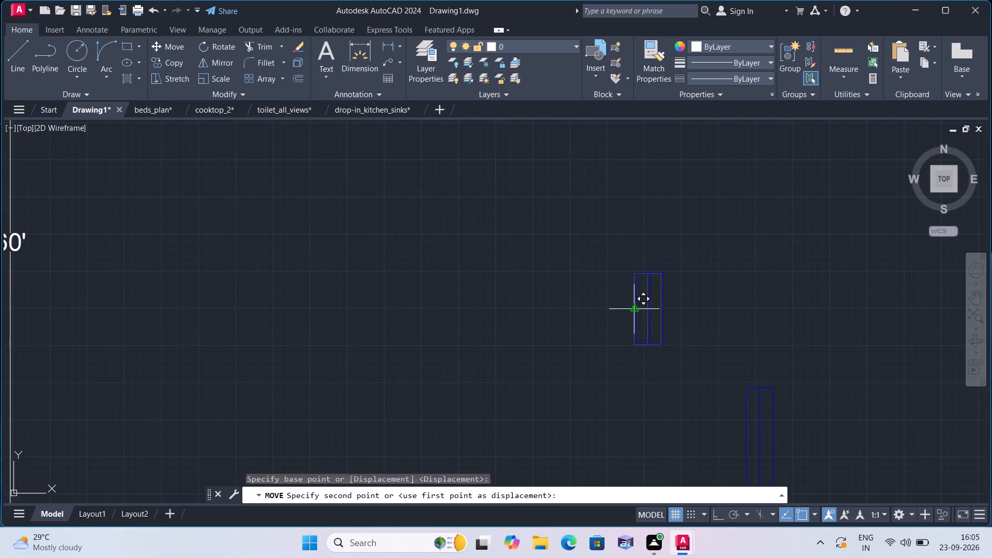
scroll(508, 337, "down", 2)
middle_click_drag(415, 370, 513, 313)
scroll(415, 368, "down", 1)
scroll(443, 333, "up", 2)
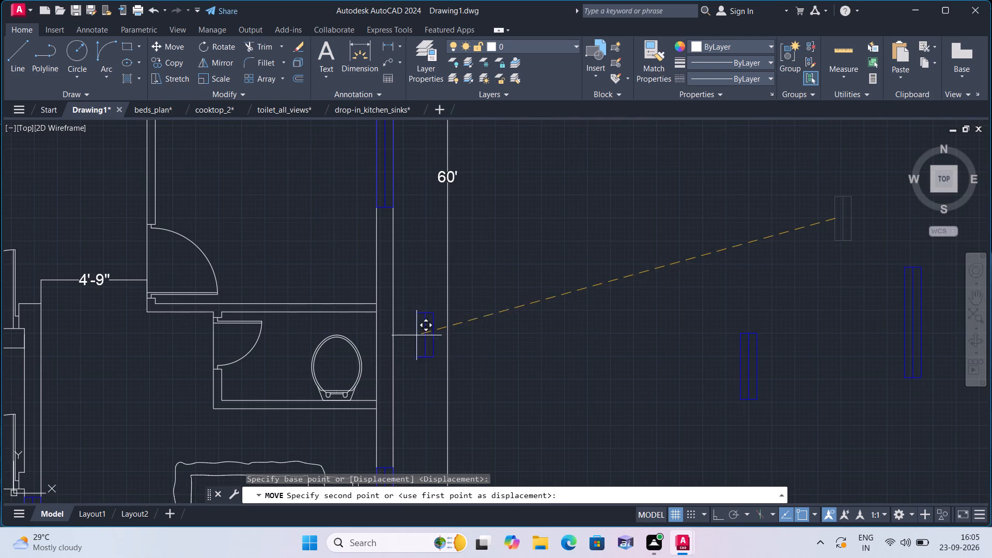
left_click(377, 358)
key("Escape")
Rotate the short vertical blue window symbol outside the plan 90 degrees about its left-edge midpoint, using Ortho.
scroll(377, 358, "down", 2)
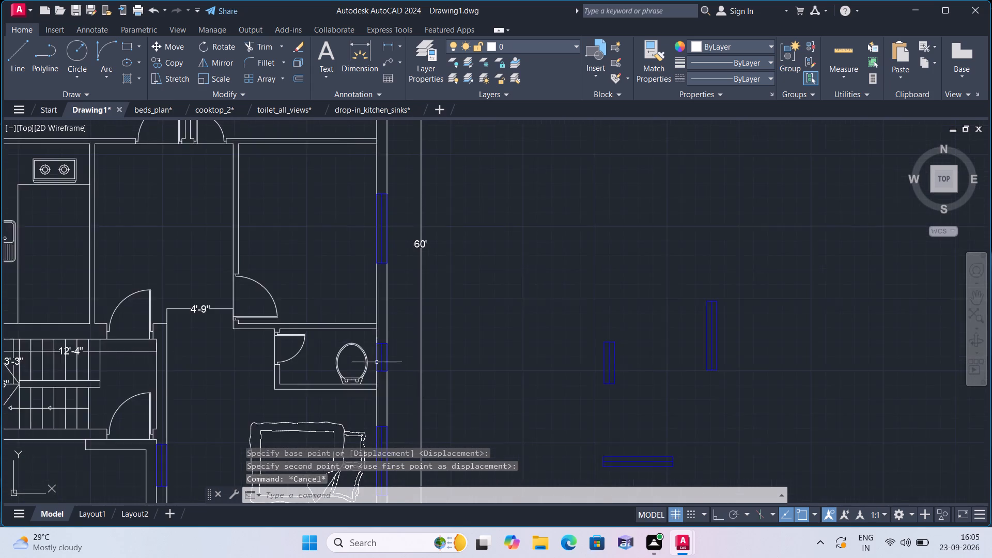
middle_click_drag(376, 385, 442, 251)
scroll(442, 251, "down", 1)
scroll(578, 245, "up", 1)
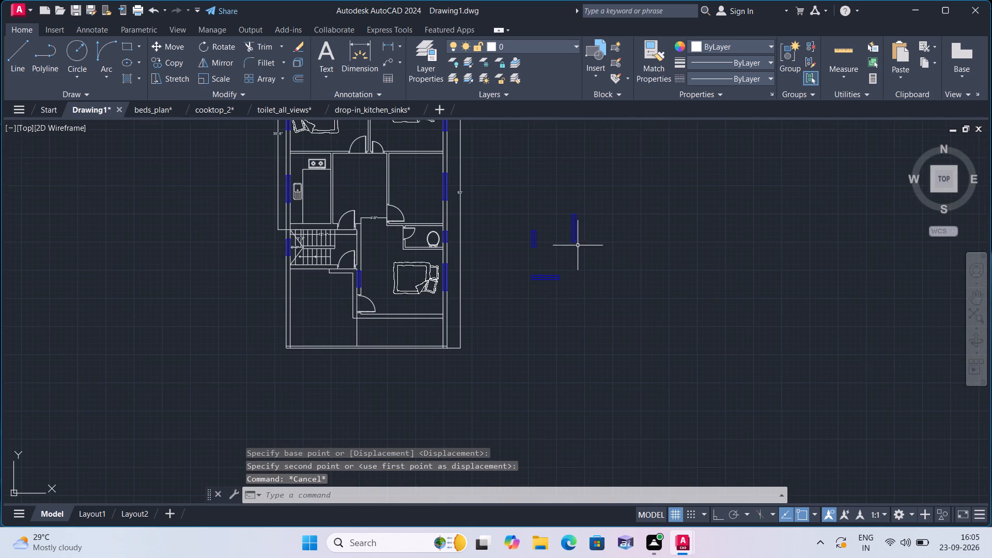
scroll(578, 245, "up", 1)
left_click(467, 272)
left_click(428, 170)
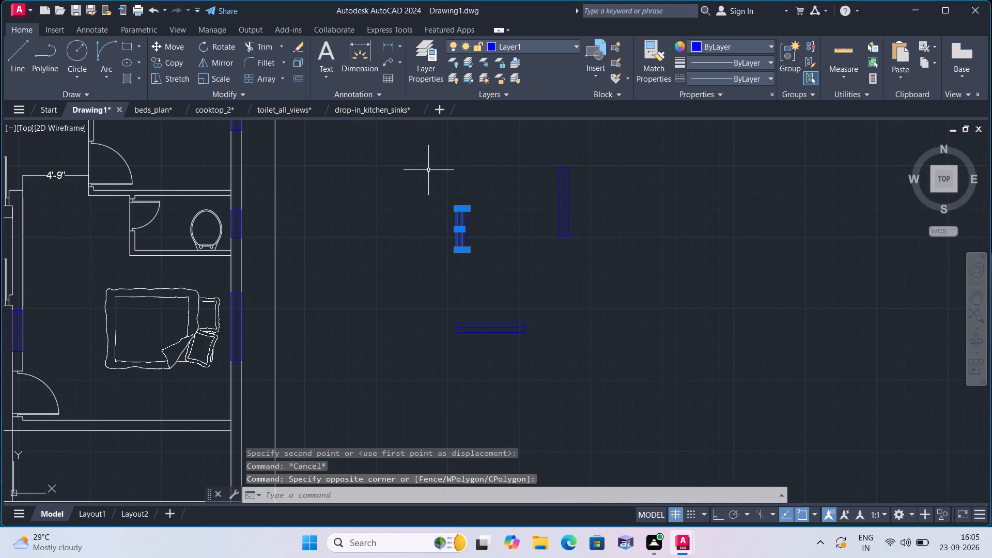
left_click(503, 267)
left_click(387, 169)
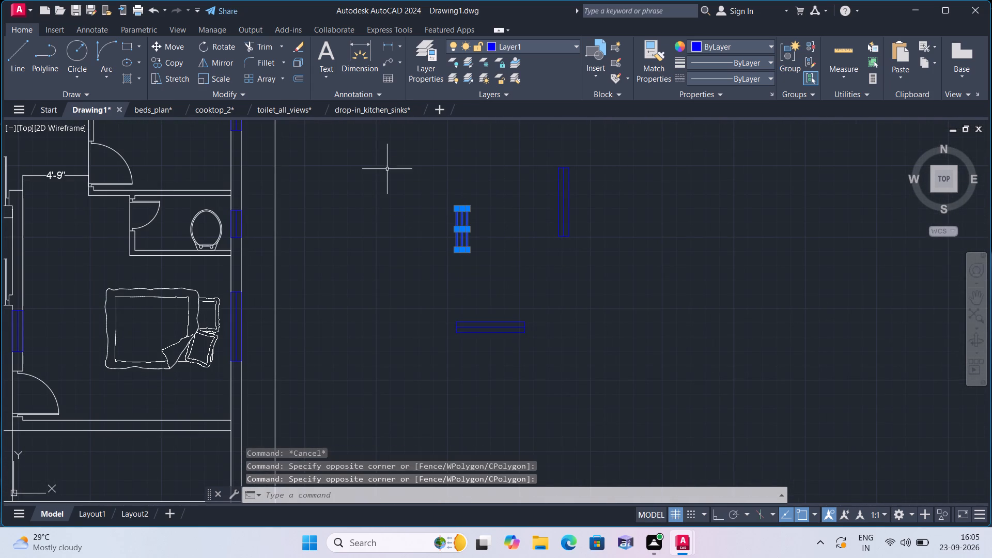
left_click(220, 46)
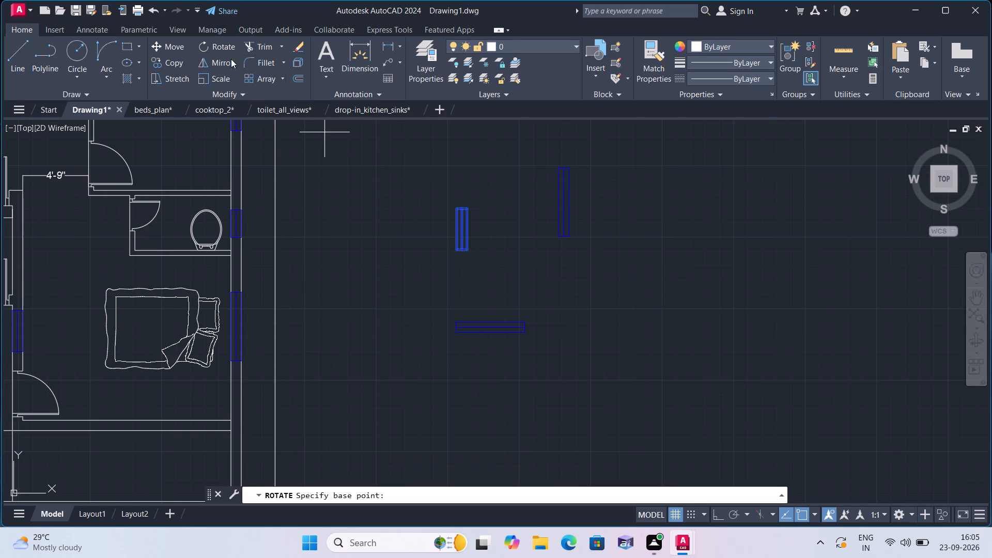
key("F8")
left_click(457, 228)
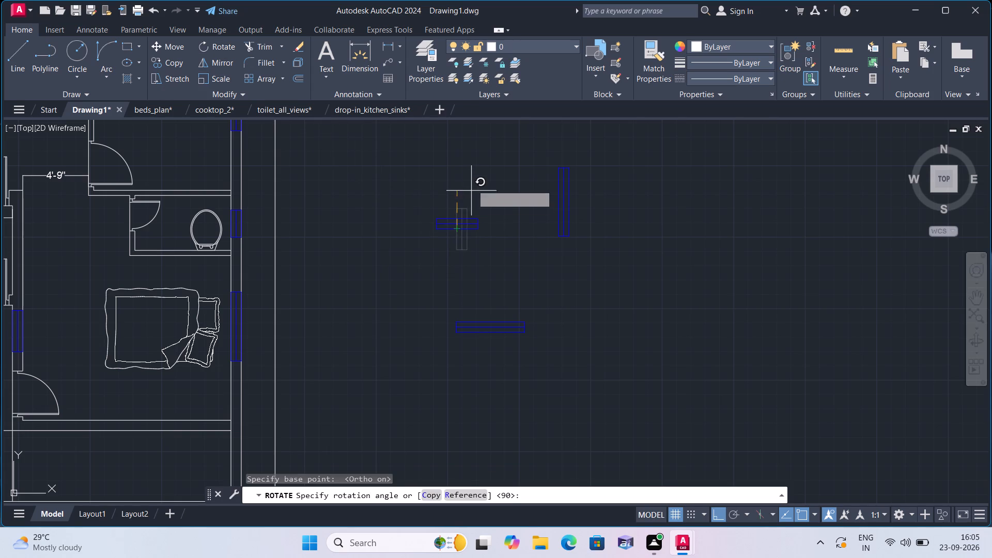
left_click(472, 176)
key("F8")
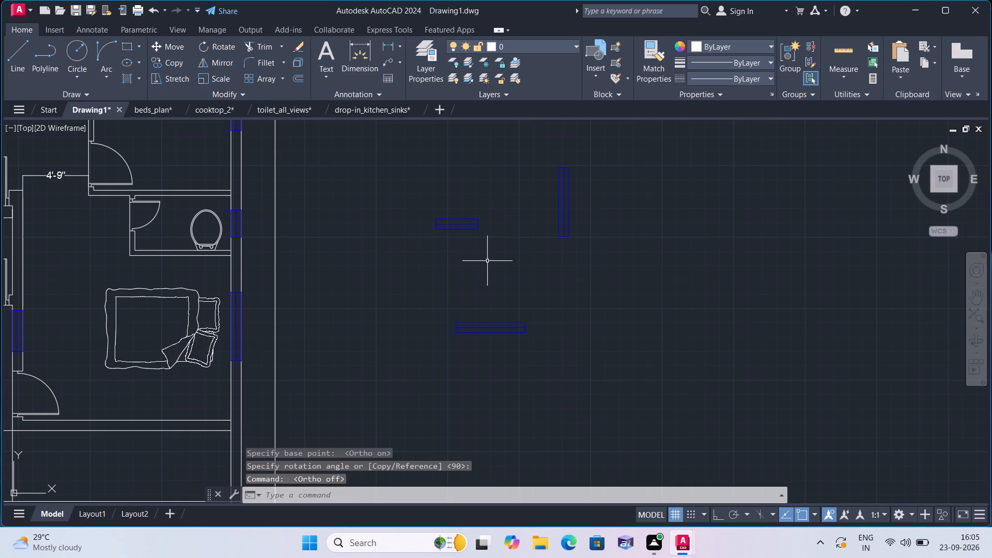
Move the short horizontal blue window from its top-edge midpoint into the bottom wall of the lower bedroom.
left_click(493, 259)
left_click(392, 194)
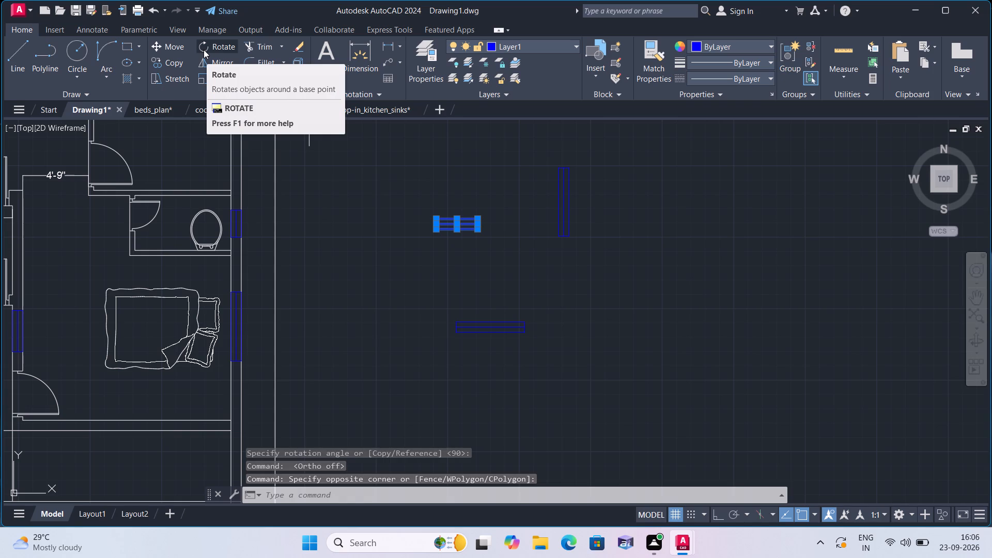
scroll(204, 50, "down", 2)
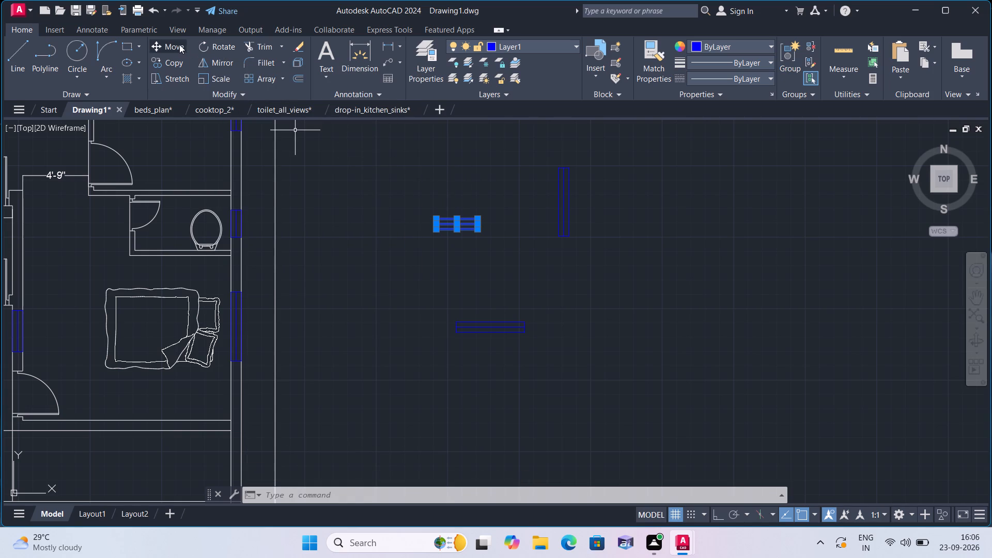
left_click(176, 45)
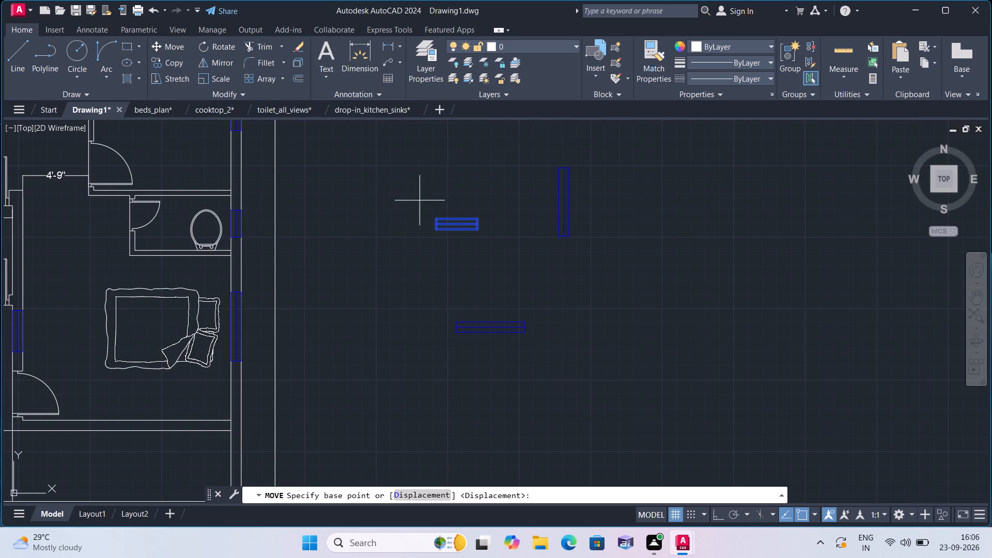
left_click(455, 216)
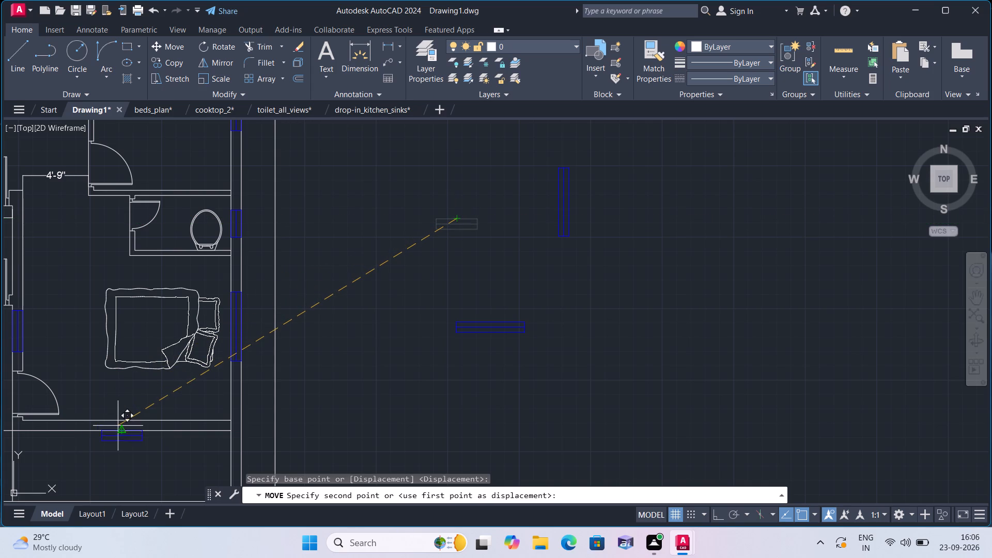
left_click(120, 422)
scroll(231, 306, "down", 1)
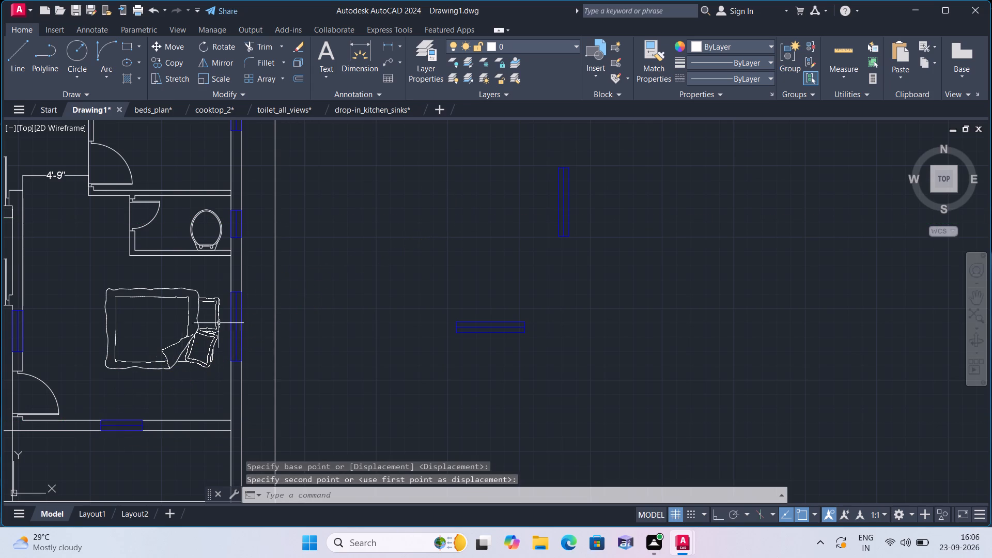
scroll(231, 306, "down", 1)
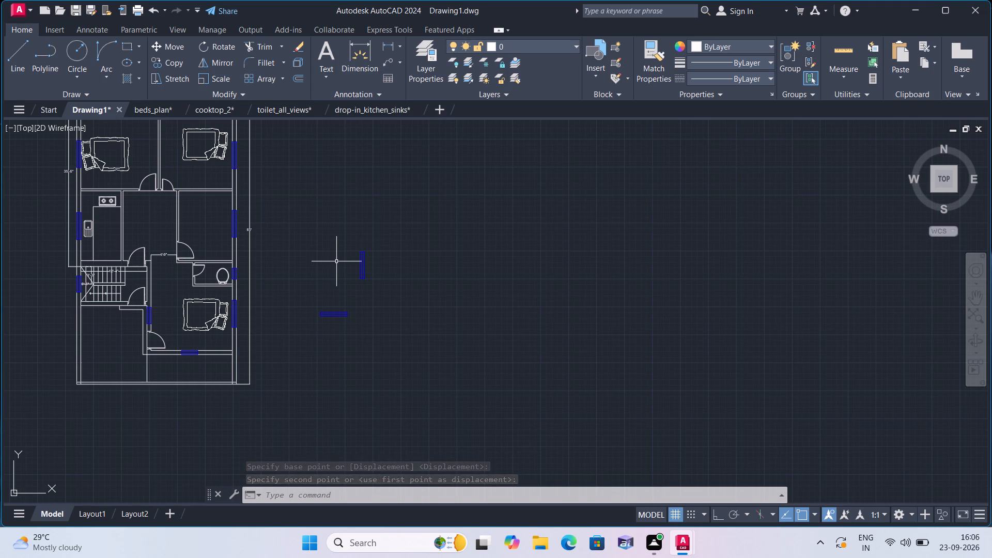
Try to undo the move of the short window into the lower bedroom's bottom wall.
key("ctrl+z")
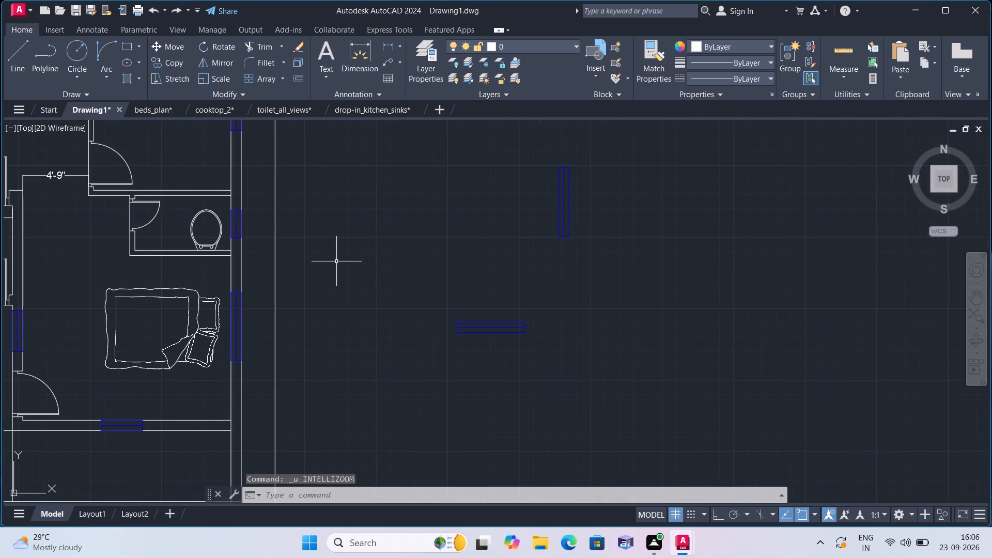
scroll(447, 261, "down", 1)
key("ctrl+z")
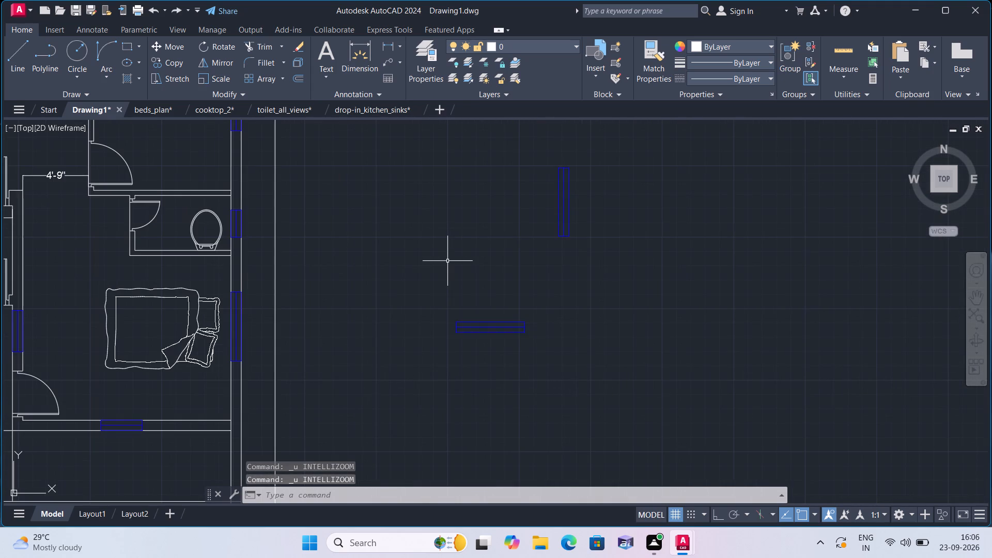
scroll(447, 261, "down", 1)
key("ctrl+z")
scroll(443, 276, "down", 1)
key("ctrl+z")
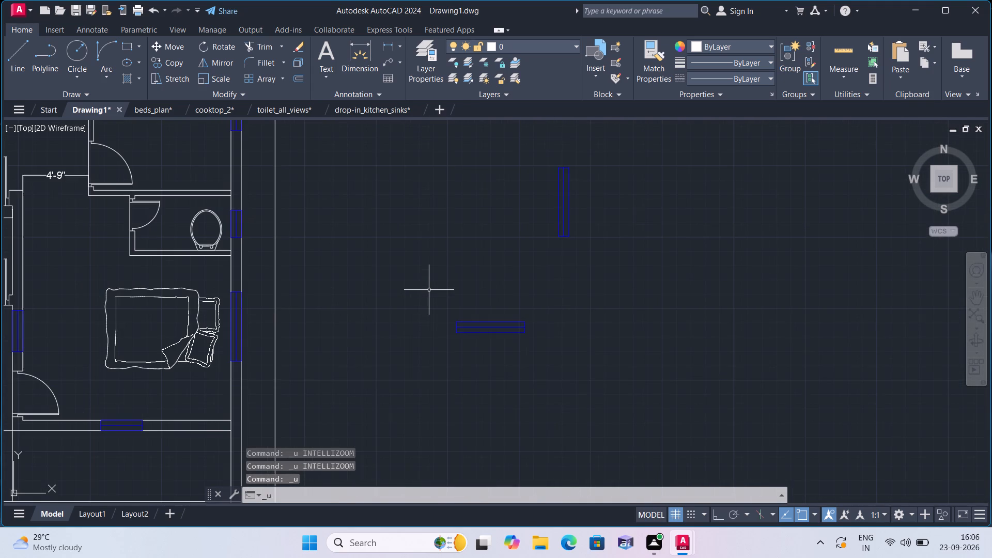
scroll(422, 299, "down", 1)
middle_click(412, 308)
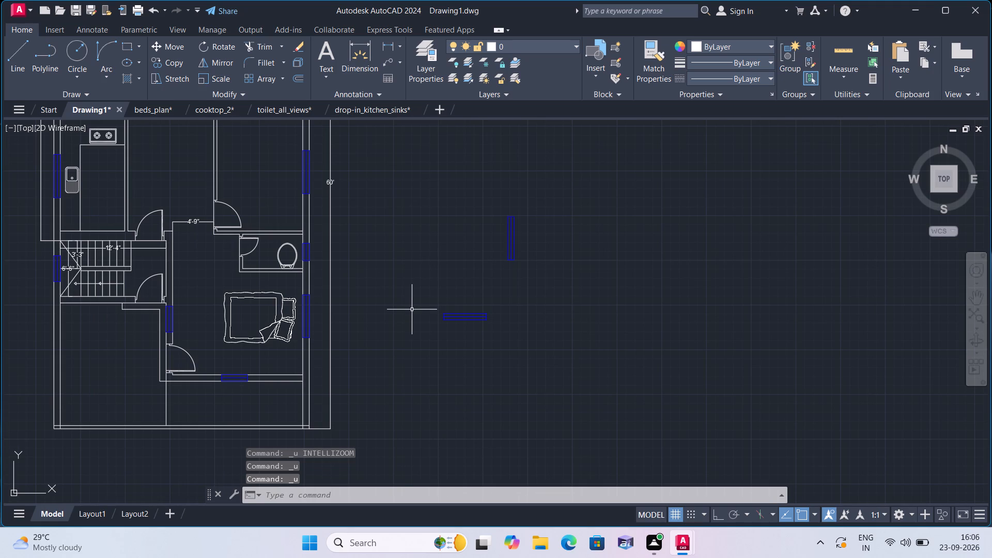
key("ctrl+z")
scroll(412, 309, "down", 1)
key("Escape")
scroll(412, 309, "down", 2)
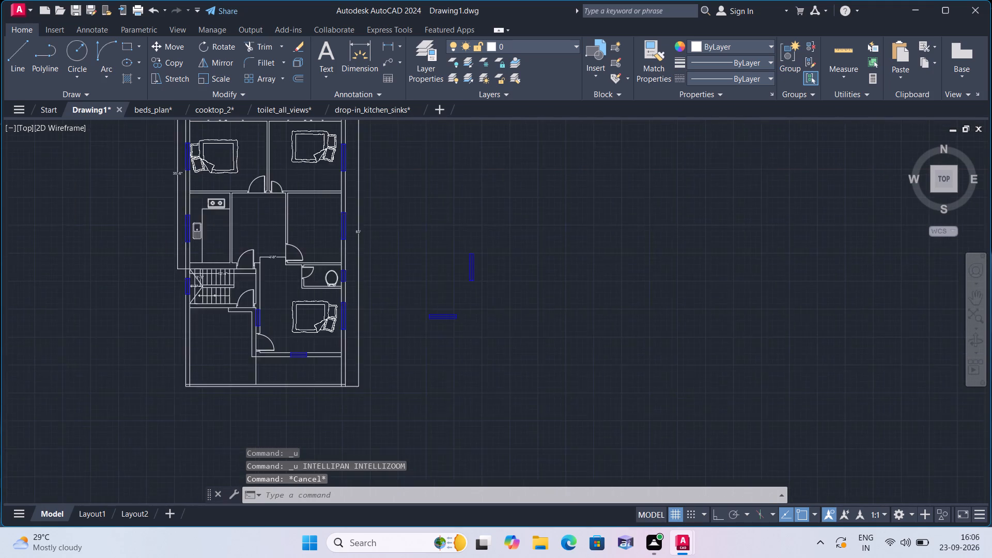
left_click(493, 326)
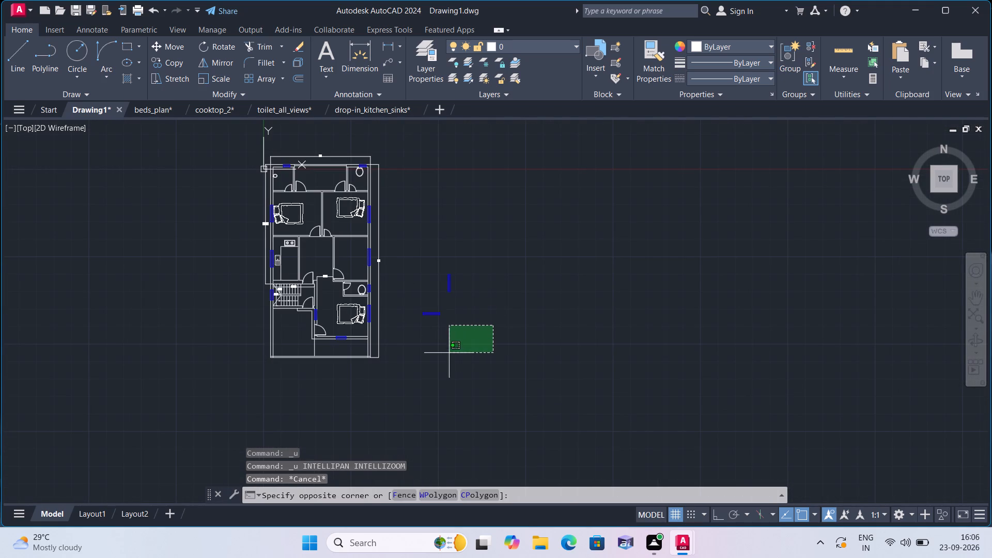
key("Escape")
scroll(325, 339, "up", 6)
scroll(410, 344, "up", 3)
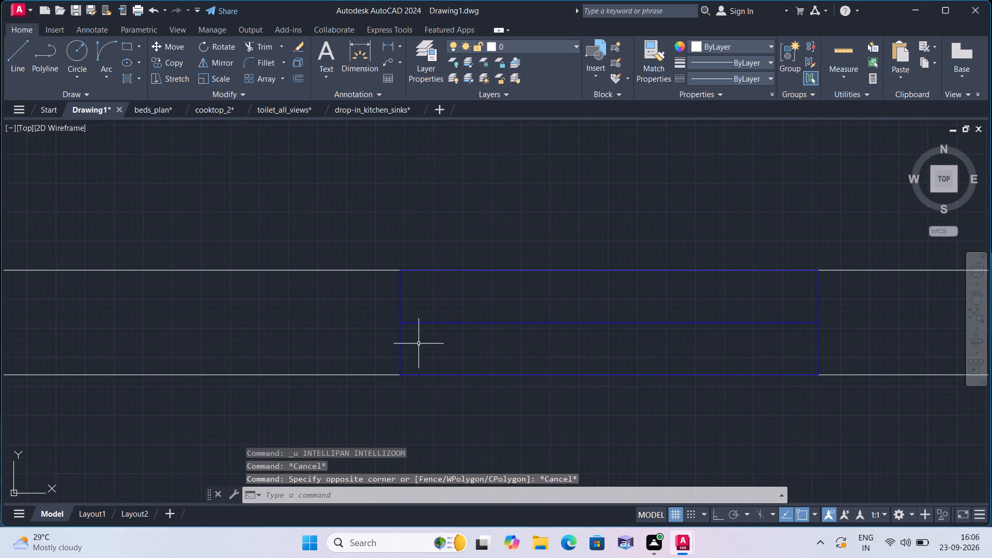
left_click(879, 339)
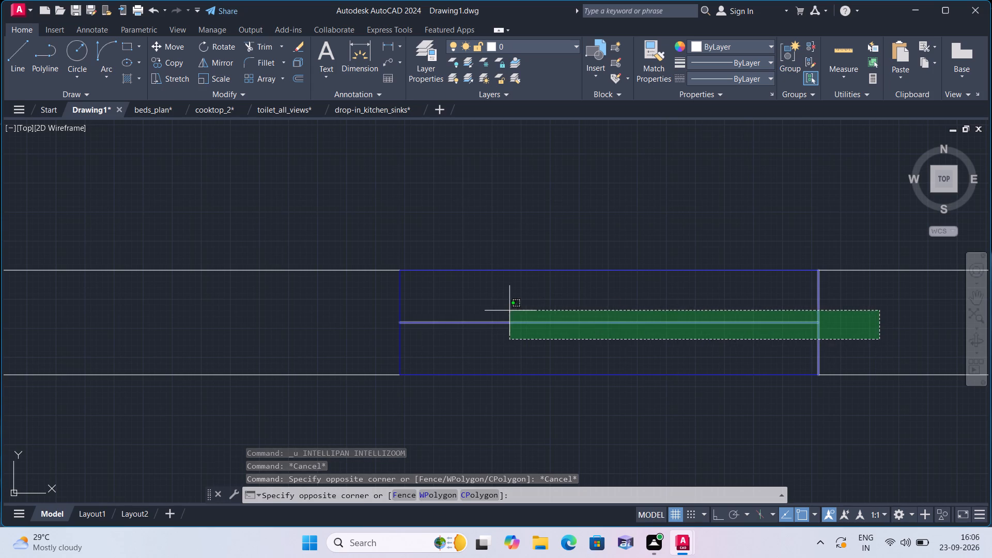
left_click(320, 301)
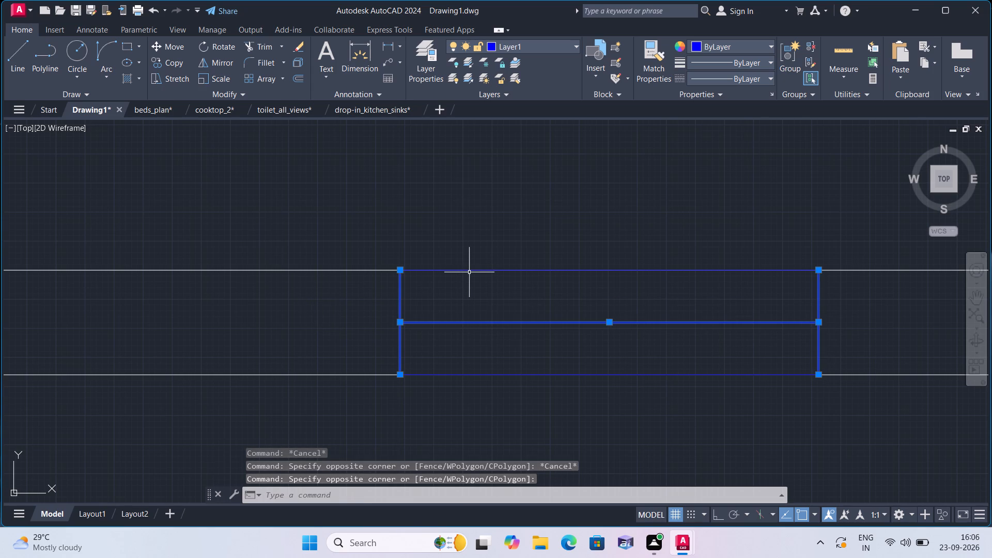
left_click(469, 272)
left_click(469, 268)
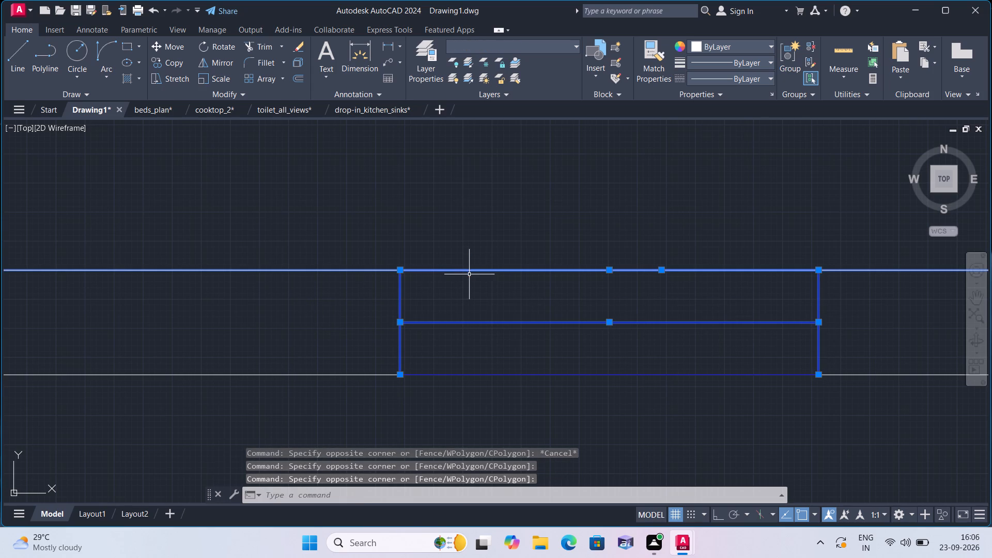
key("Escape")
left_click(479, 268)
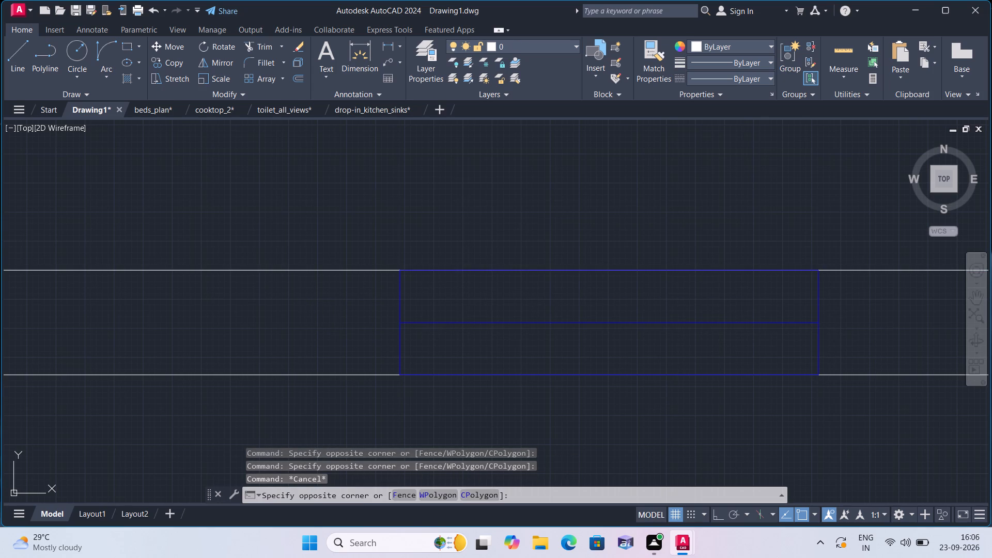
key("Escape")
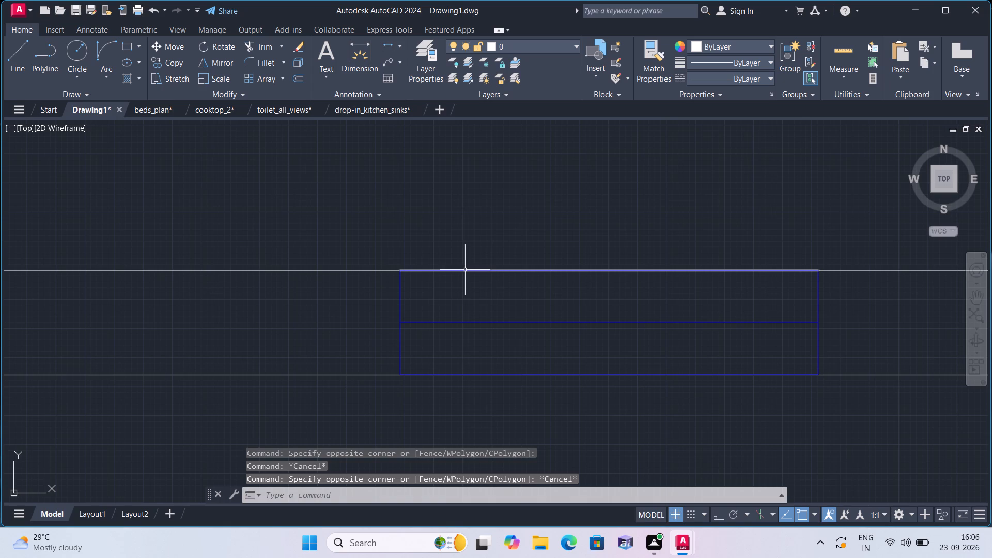
Erase all five lines of the short blue window in the lower bedroom's bottom wall, keeping the wall lines.
left_click(465, 269)
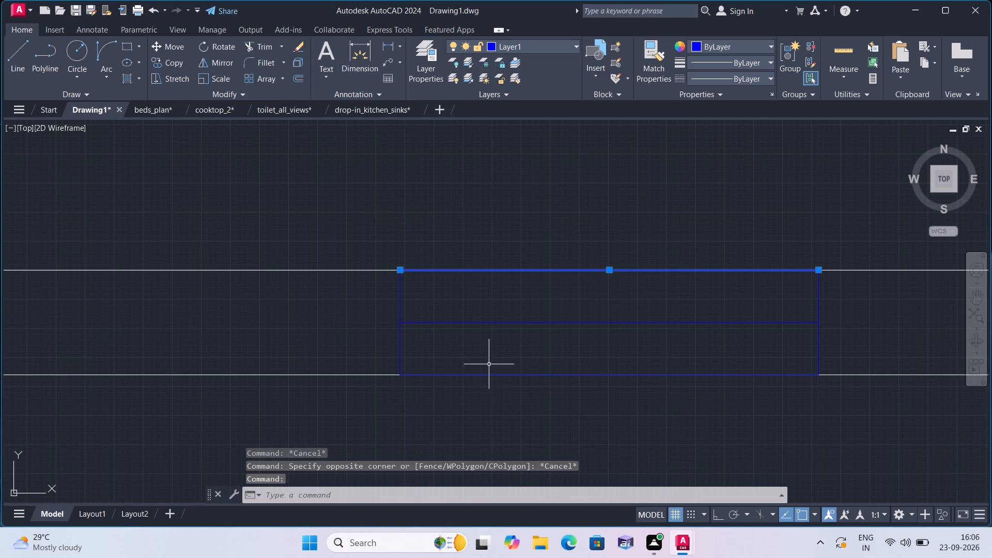
left_click(488, 374)
middle_click_drag(513, 350, 480, 341)
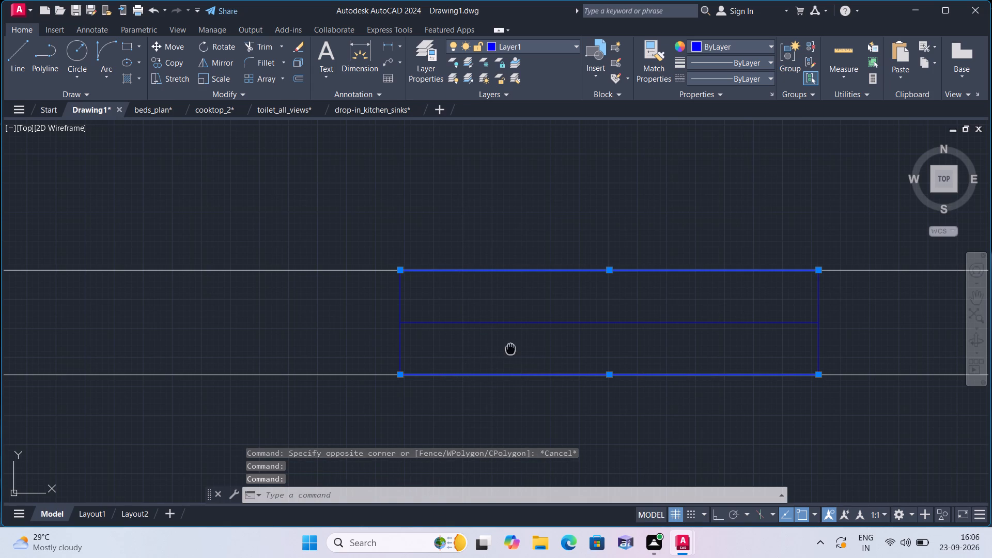
middle_click_drag(480, 341, 475, 340)
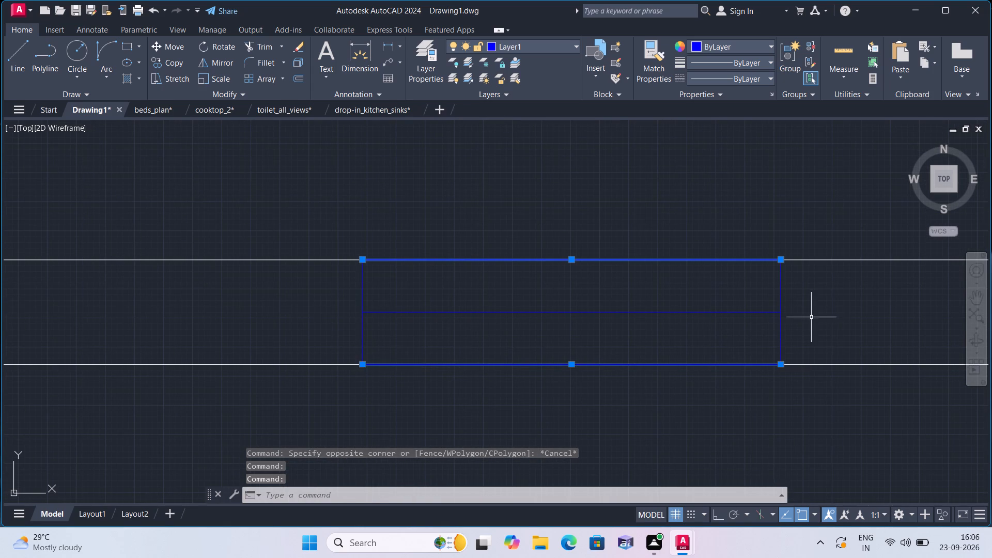
left_click(813, 319)
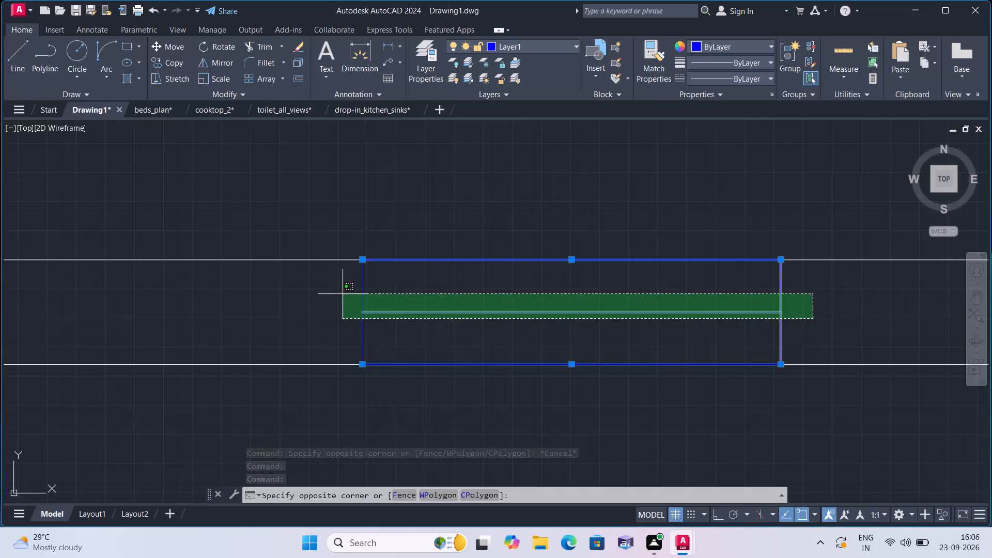
left_click(311, 290)
key("Delete")
Move the long horizontal blue window from its top-edge midpoint onto the inner line of the lower bedroom's bottom wall.
scroll(311, 290, "down", 5)
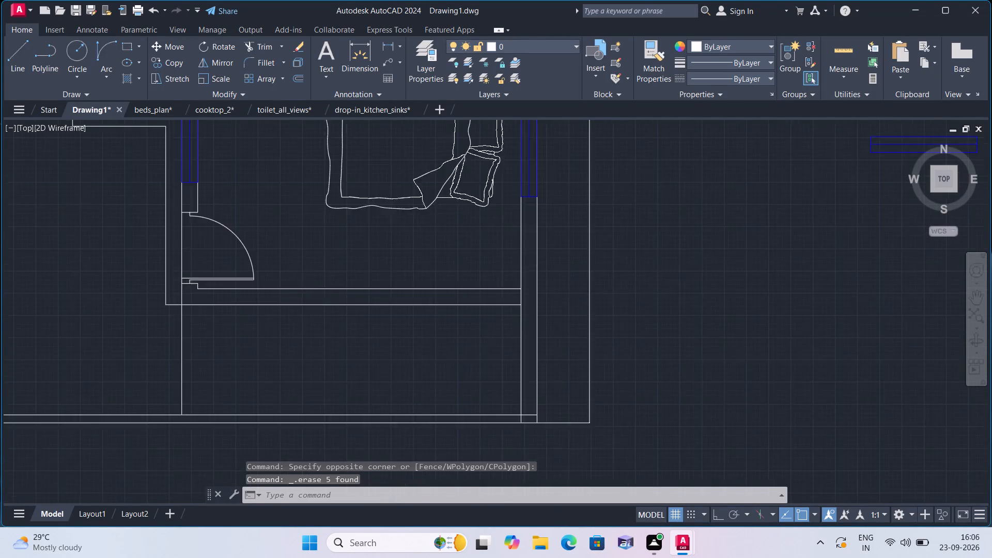
scroll(316, 307, "down", 2)
scroll(492, 281, "up", 2)
left_click(492, 281)
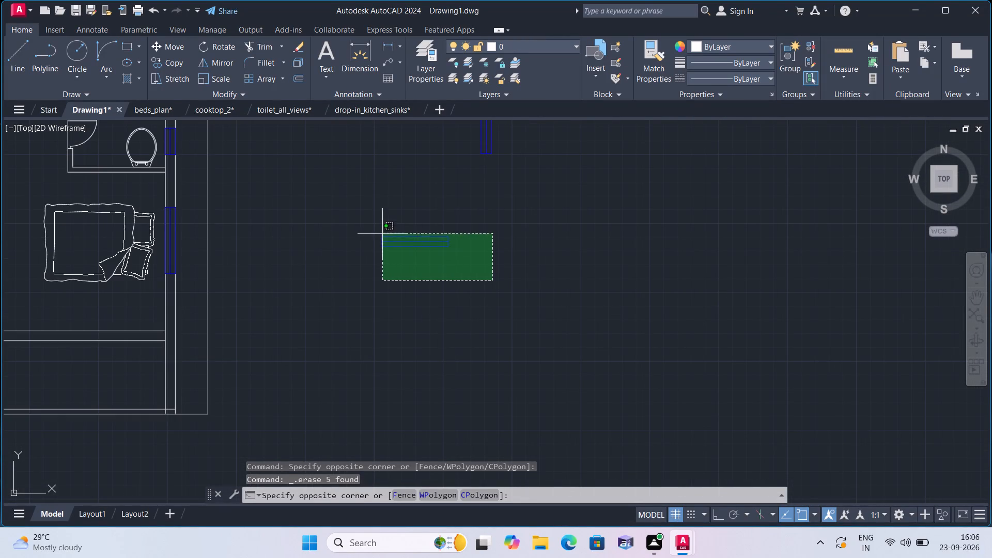
left_click(351, 216)
left_click(175, 44)
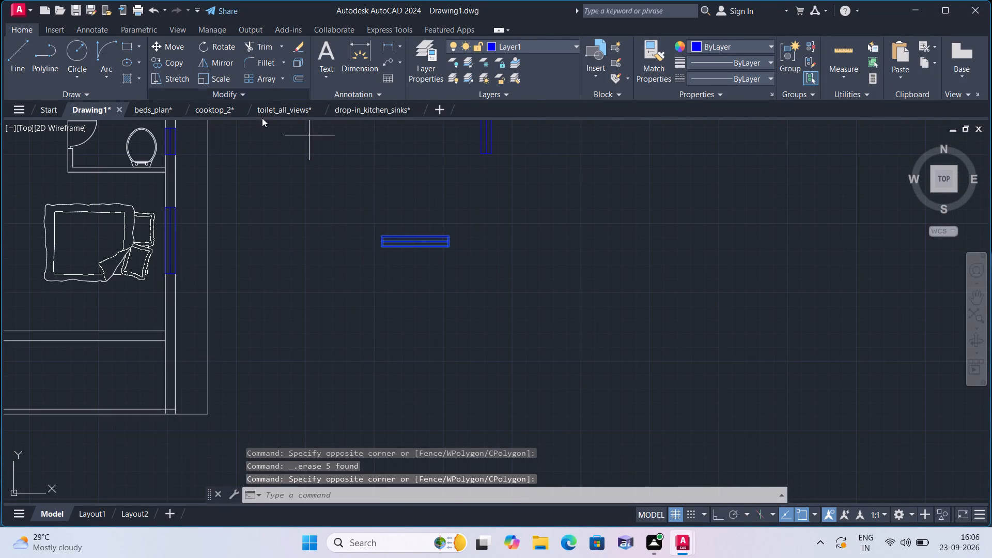
left_click(417, 234)
scroll(406, 242, "down", 2)
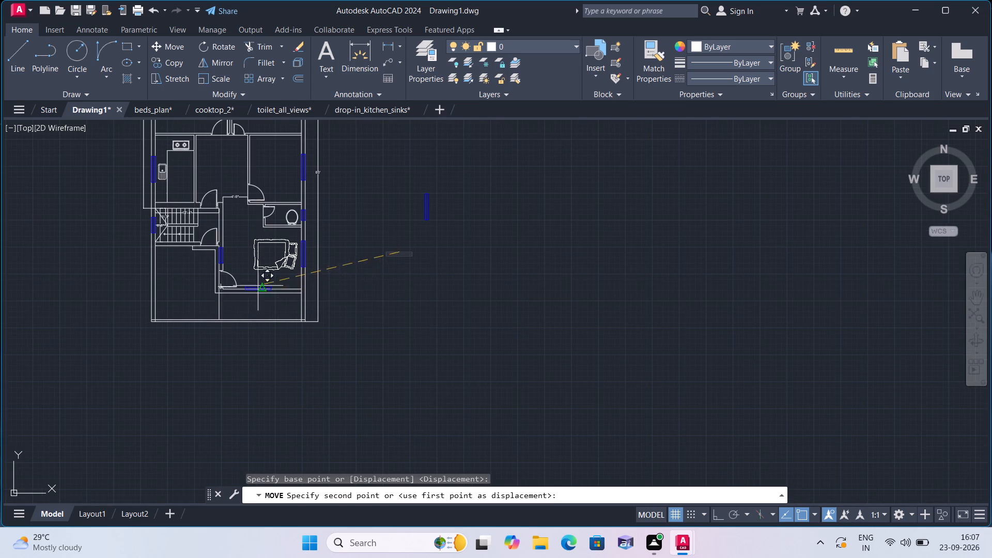
scroll(266, 283, "up", 3)
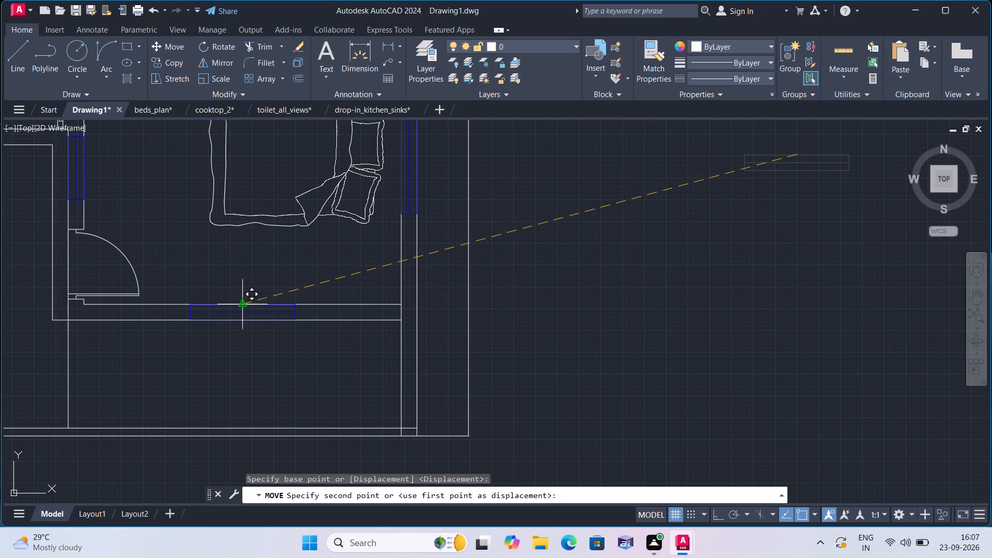
scroll(244, 303, "up", 3)
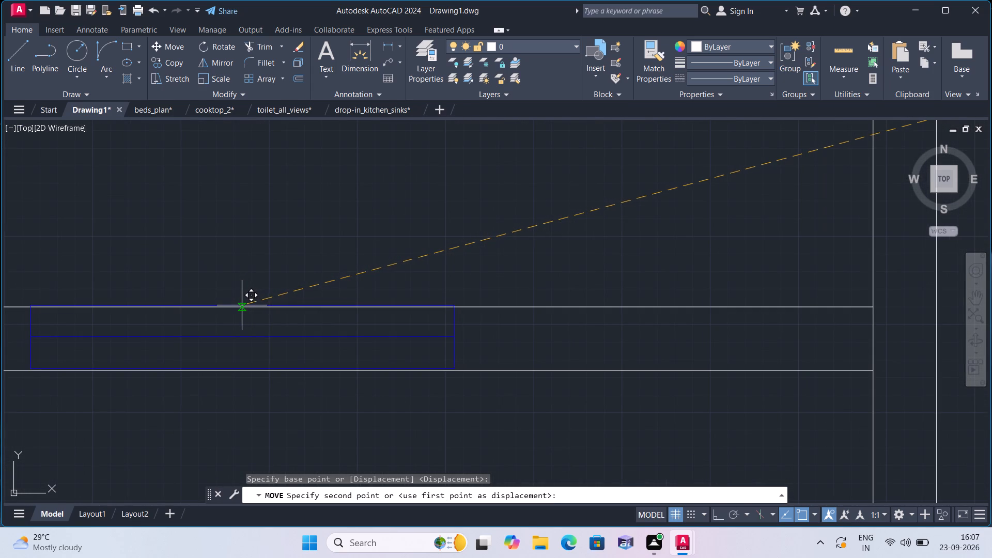
left_click(239, 307)
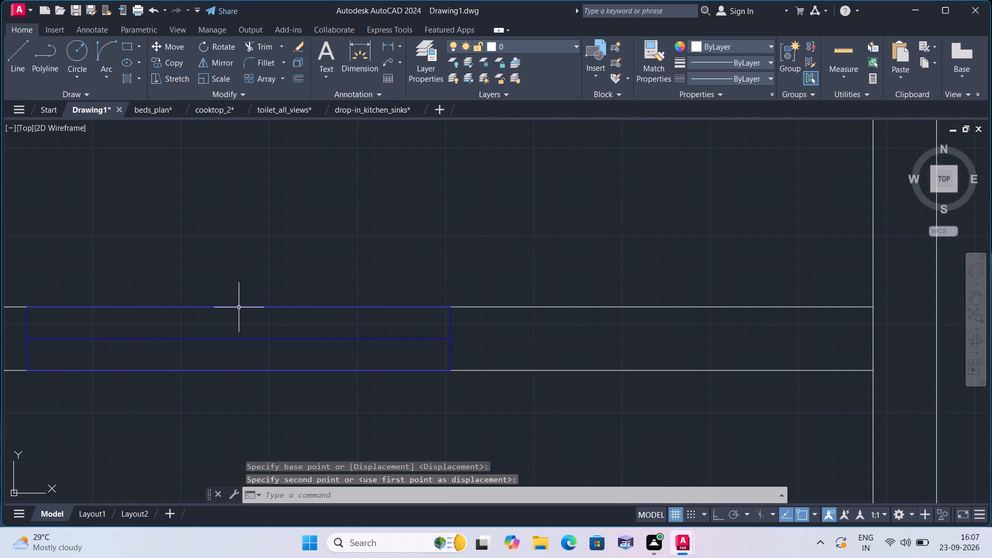
key("Escape")
Erase the leftover long vertical blue window symbol outside the plan.
scroll(258, 303, "down", 5)
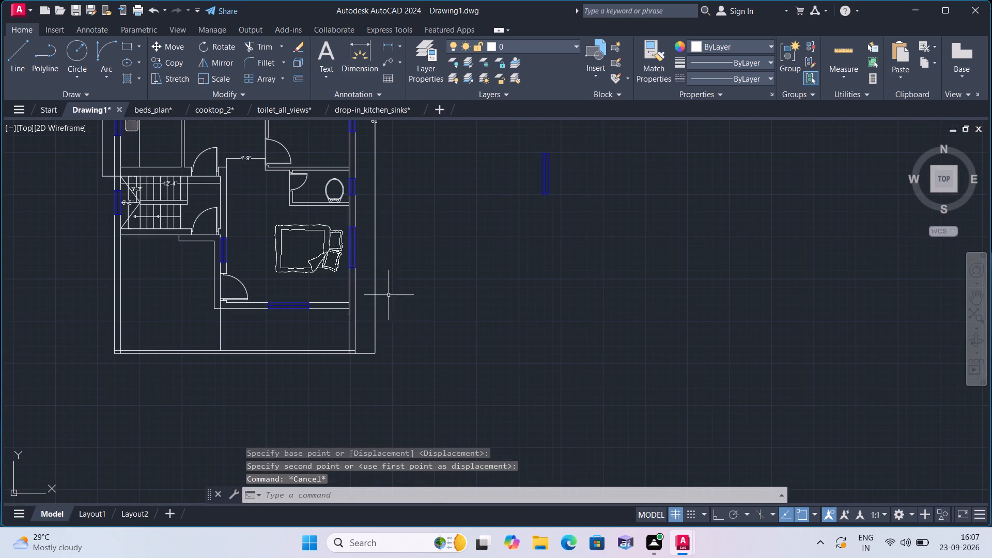
left_click(566, 255)
left_click(526, 142)
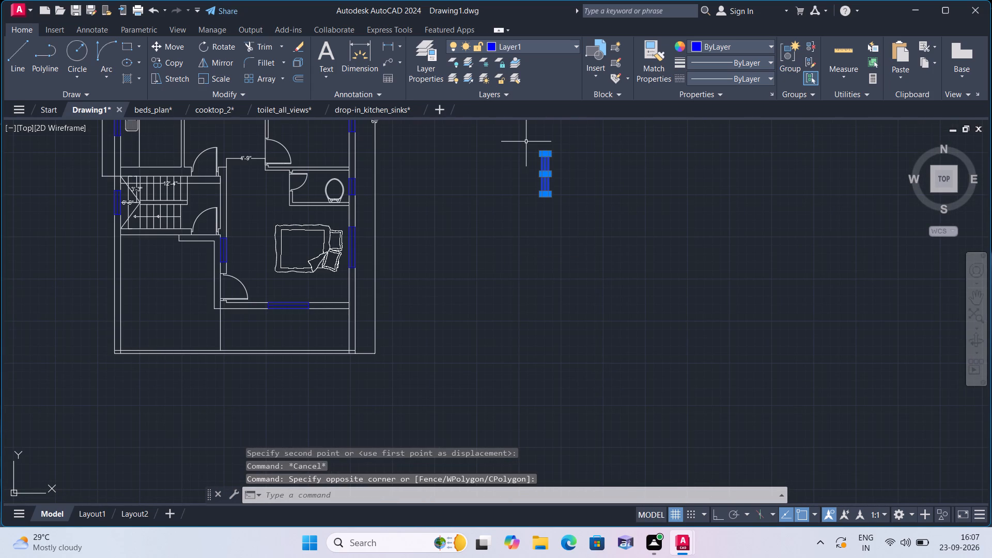
key("Delete")
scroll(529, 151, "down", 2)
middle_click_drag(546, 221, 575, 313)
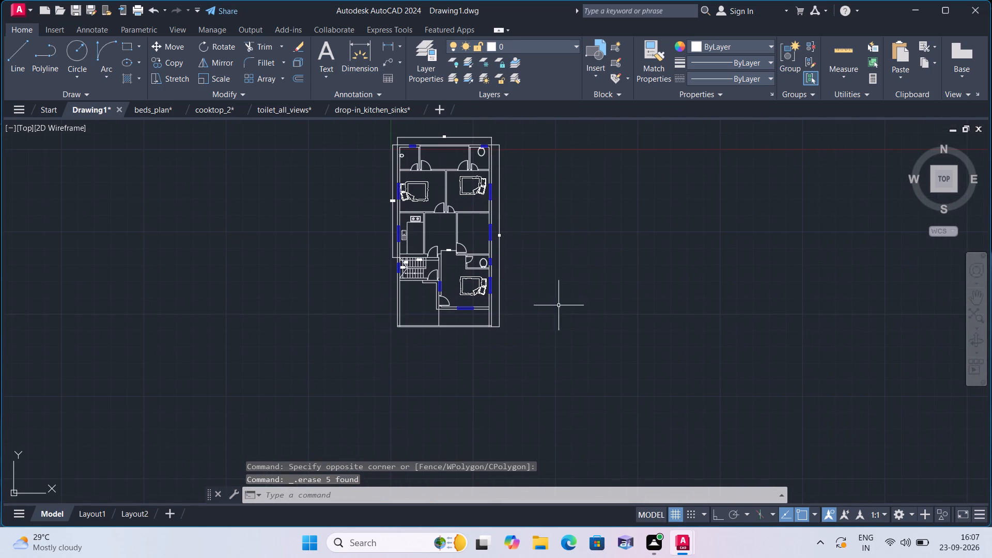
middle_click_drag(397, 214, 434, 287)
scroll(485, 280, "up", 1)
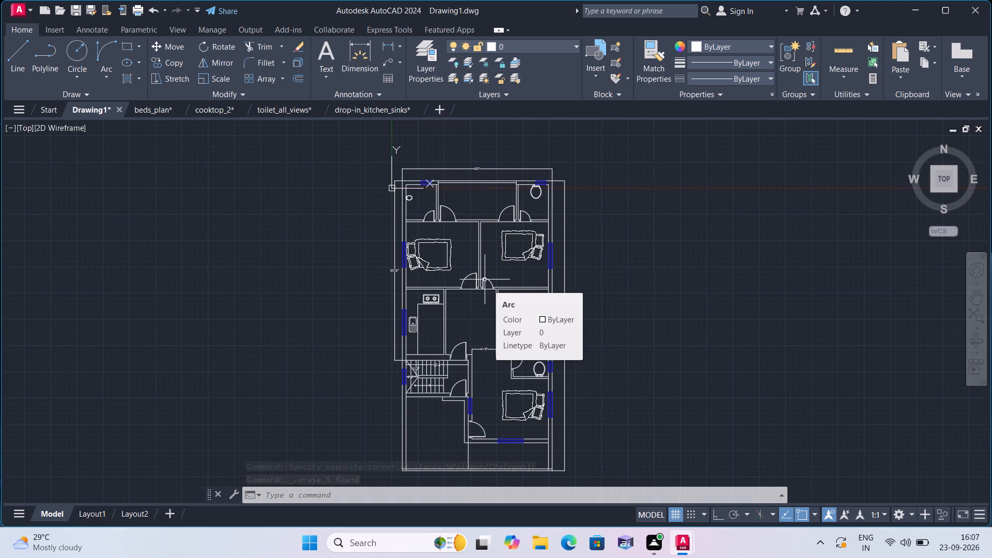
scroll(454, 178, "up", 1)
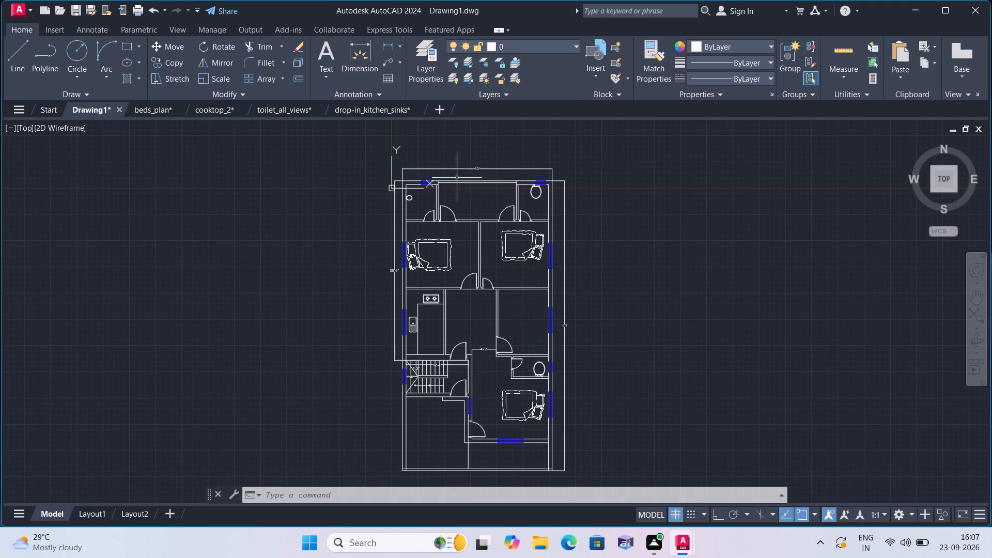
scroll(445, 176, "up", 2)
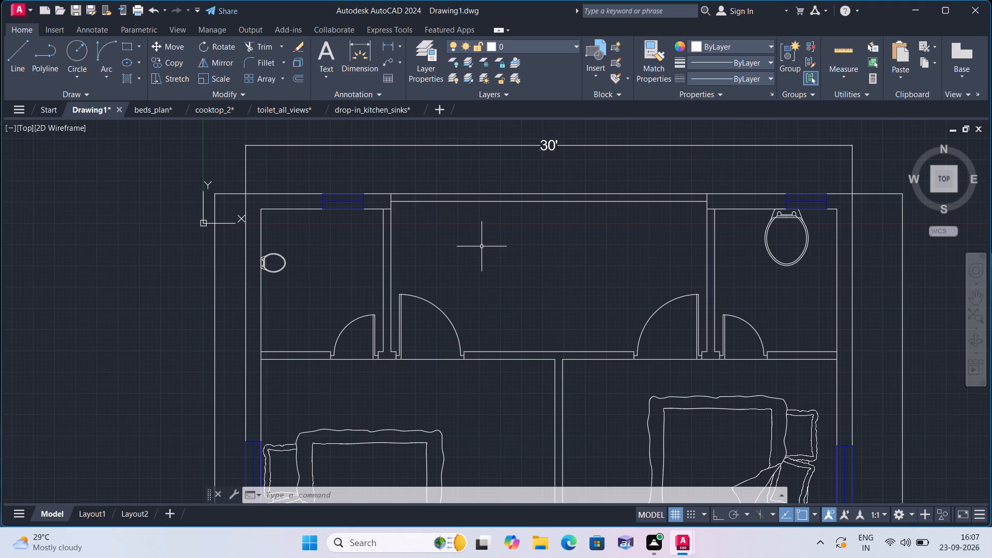
Draw a short line across the kitchen's right-hand wall, slightly below the counter edge beside the cooktop, marking the opening's upper end.
middle_click_drag(482, 245, 474, 175)
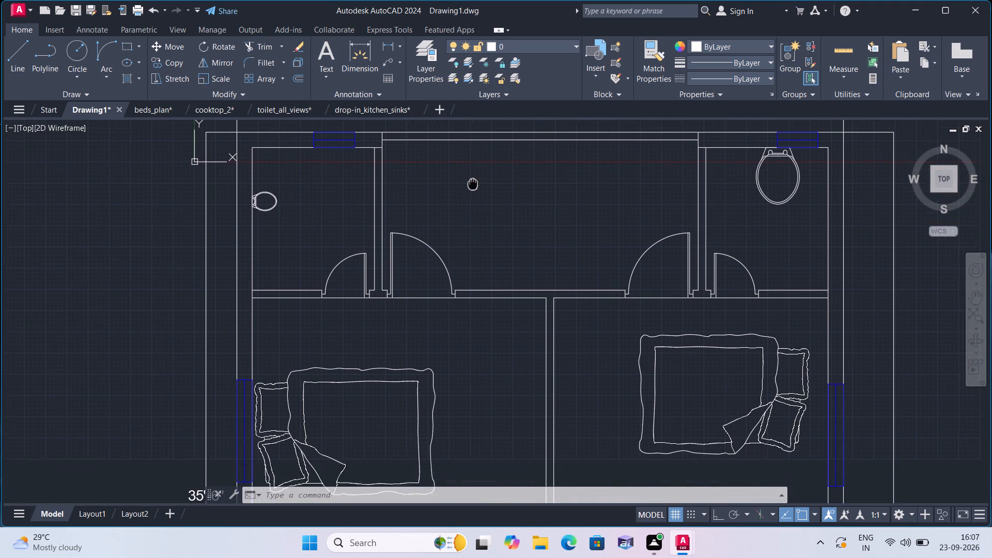
middle_click_drag(474, 175, 474, 174)
scroll(475, 174, "down", 1)
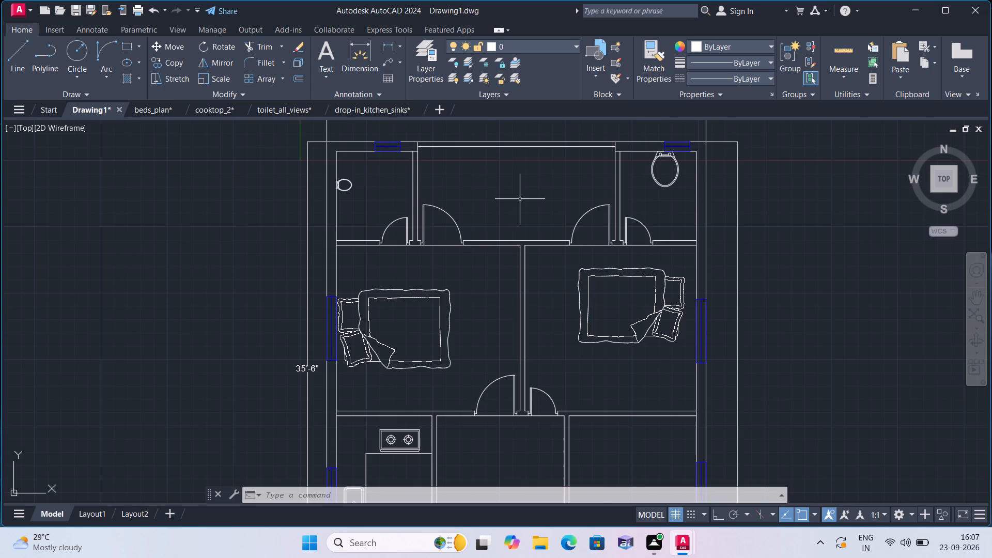
middle_click_drag(520, 199, 516, 188)
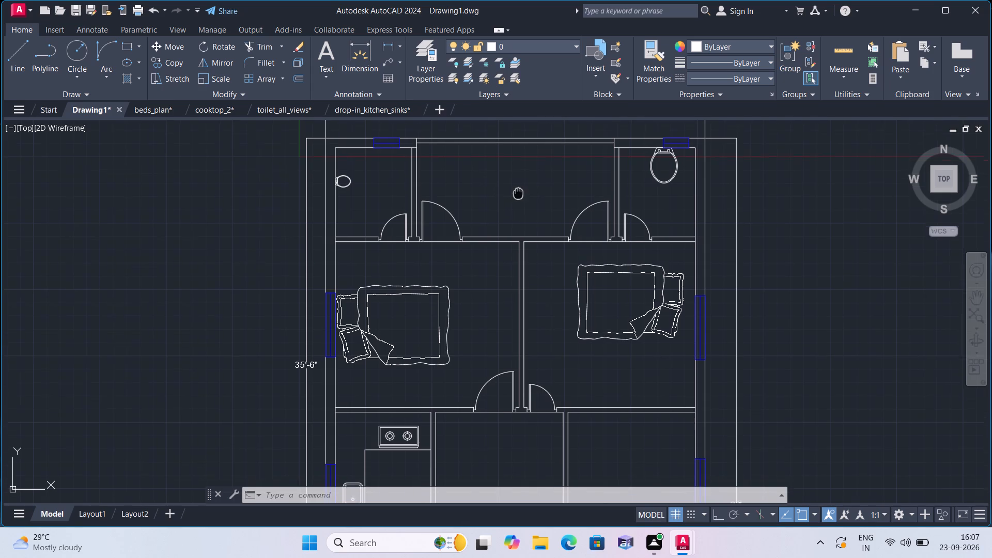
middle_click_drag(516, 188, 514, 162)
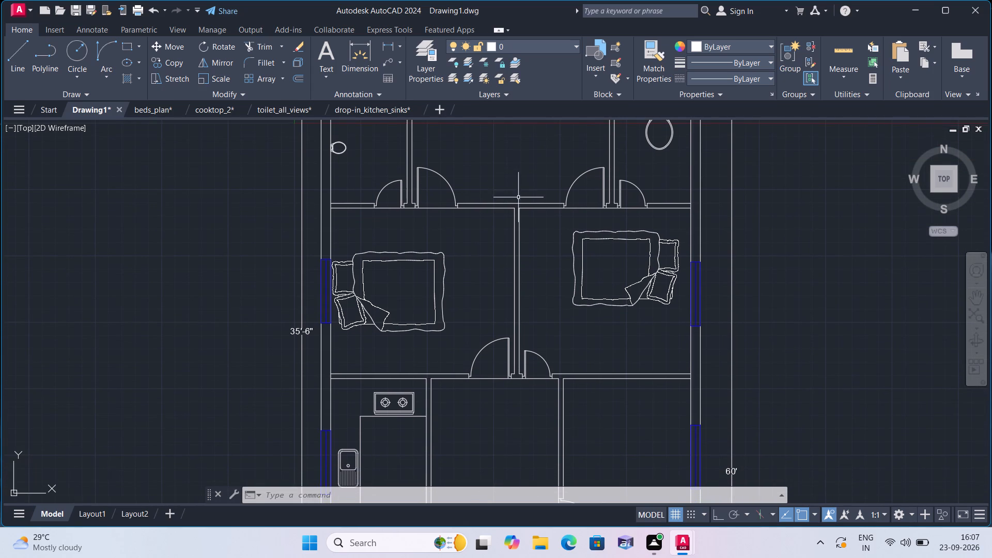
middle_click_drag(479, 326, 474, 226)
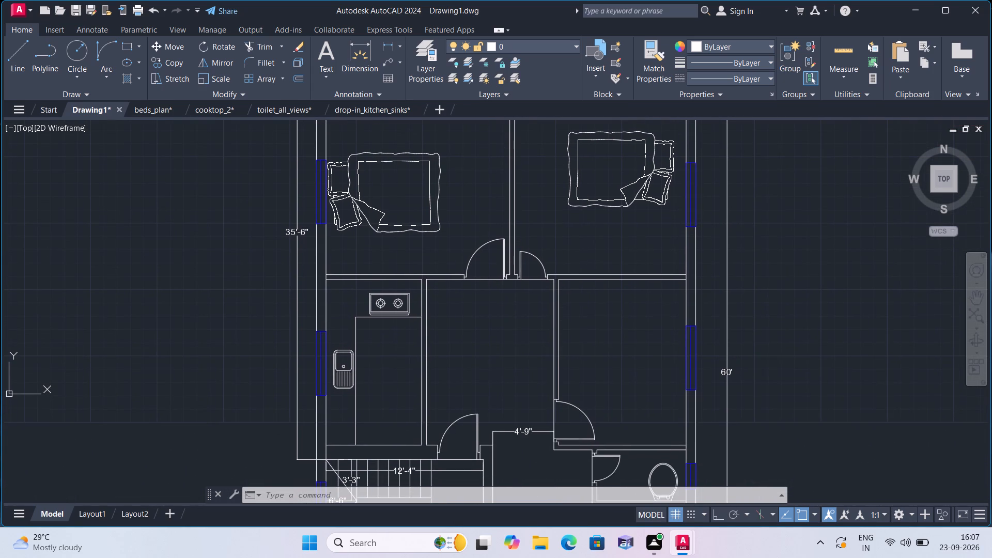
type("l")
key("space")
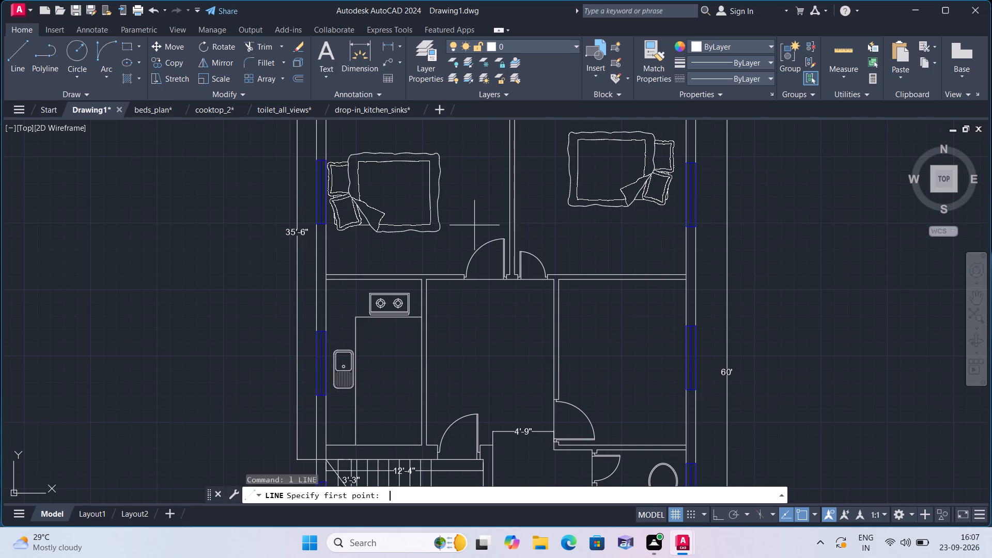
scroll(474, 225, "up", 1)
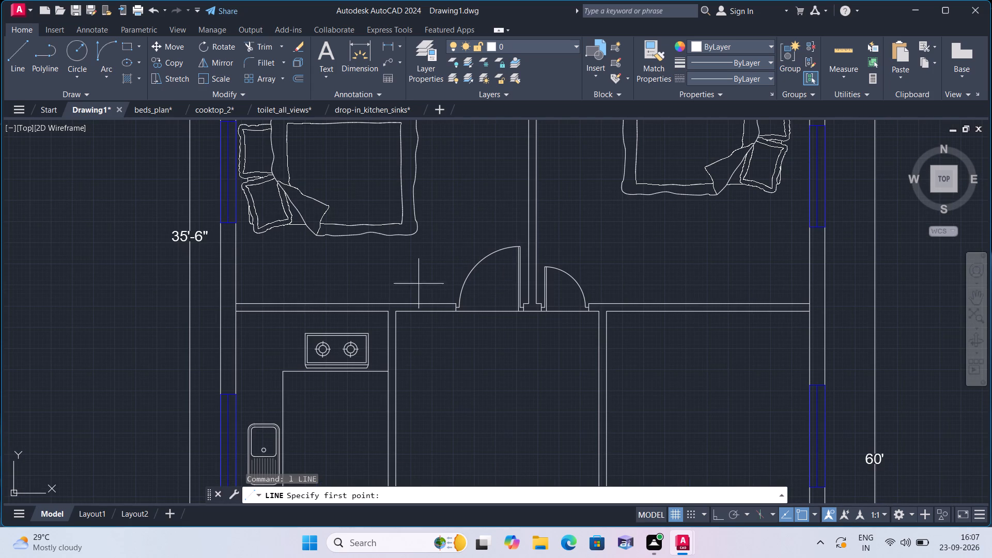
left_click(386, 400)
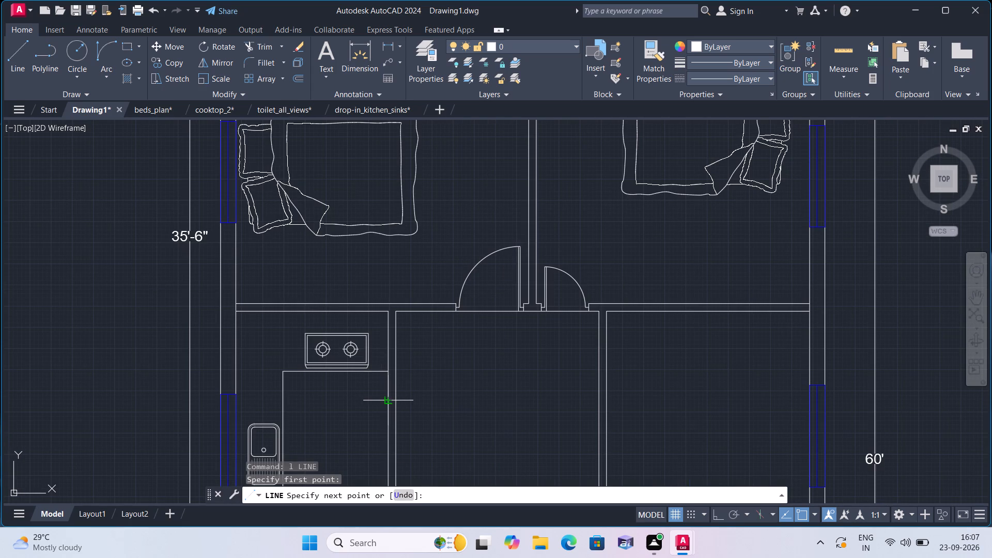
left_click(399, 400)
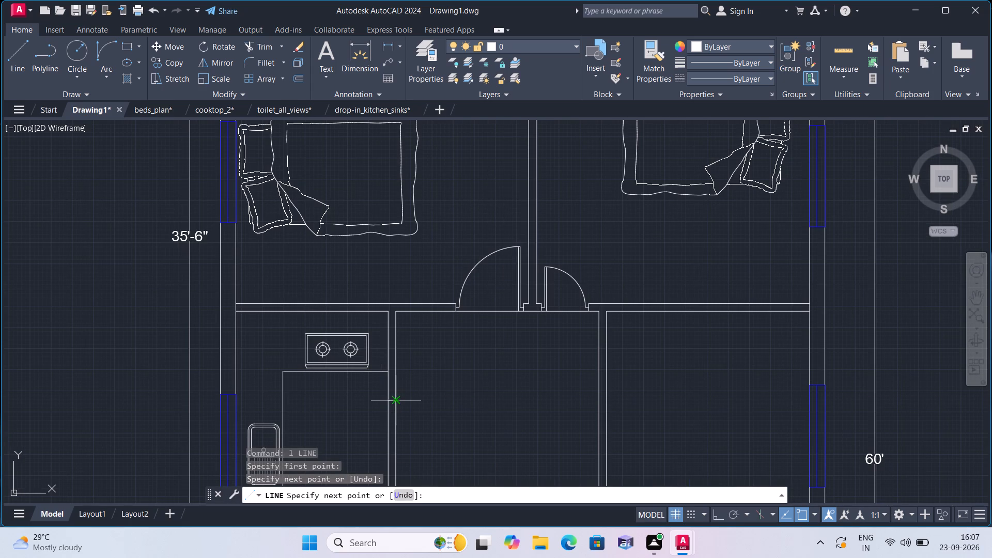
key("space")
Draw a second short line across the same kitchen wall, below the first, marking the opening's lower end.
key("space")
middle_click_drag(406, 427, 451, 276)
scroll(451, 315, "up", 1)
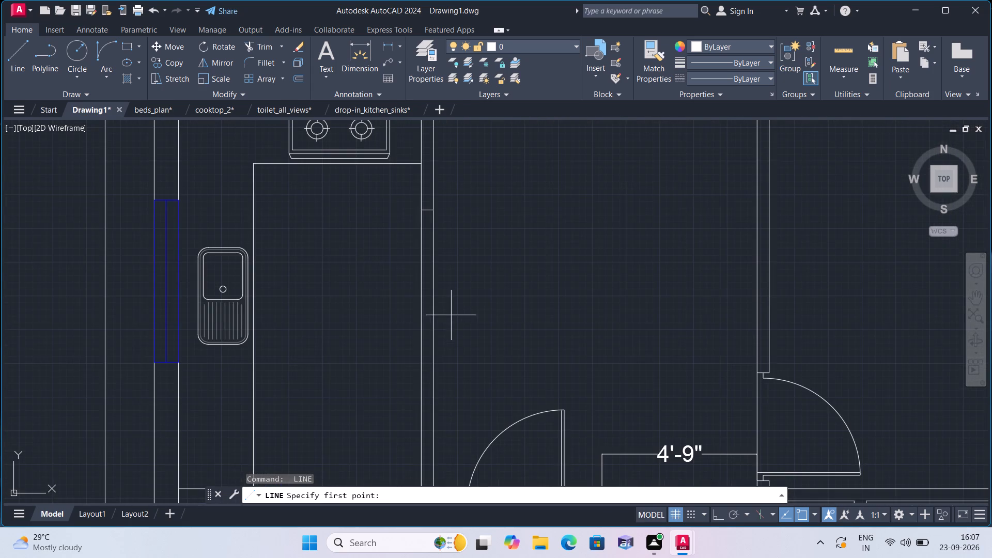
left_click(421, 371)
left_click(435, 373)
key("space")
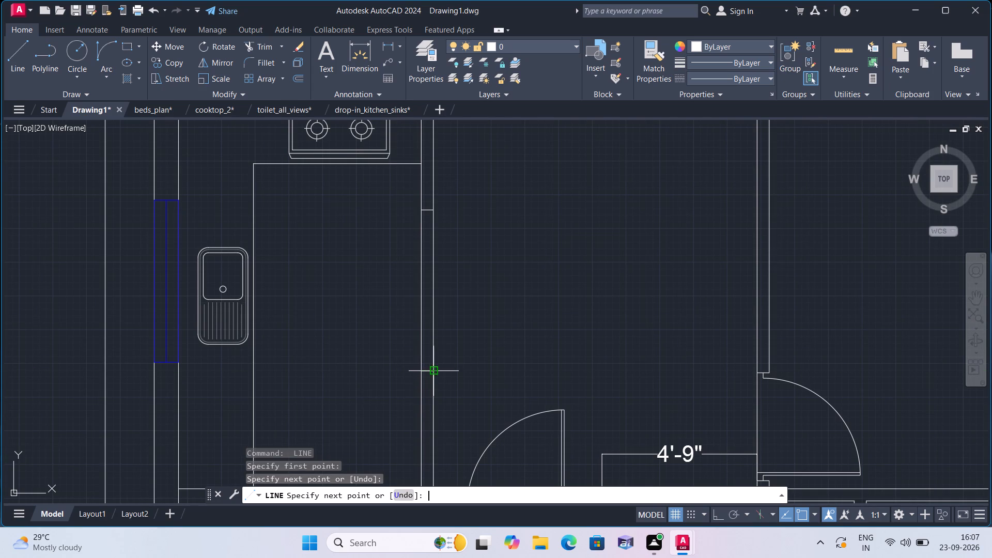
Draw a short line across the plan's bottom boundary wall, continuing the vertical line below the lower bedroom's door.
scroll(512, 309, "down", 1)
middle_click_drag(514, 299, 503, 178)
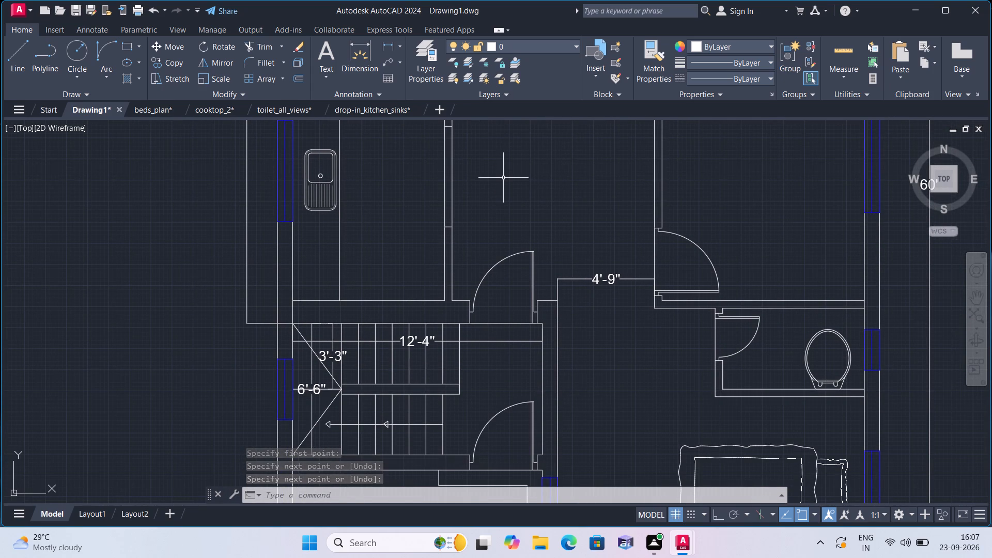
scroll(503, 178, "down", 1)
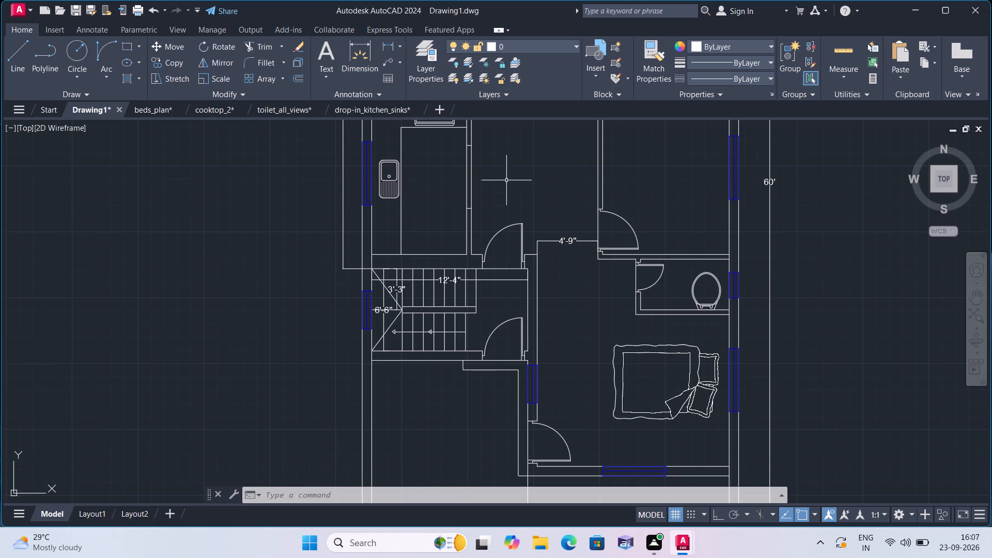
middle_click_drag(567, 270, 566, 270)
middle_click_drag(566, 270, 554, 191)
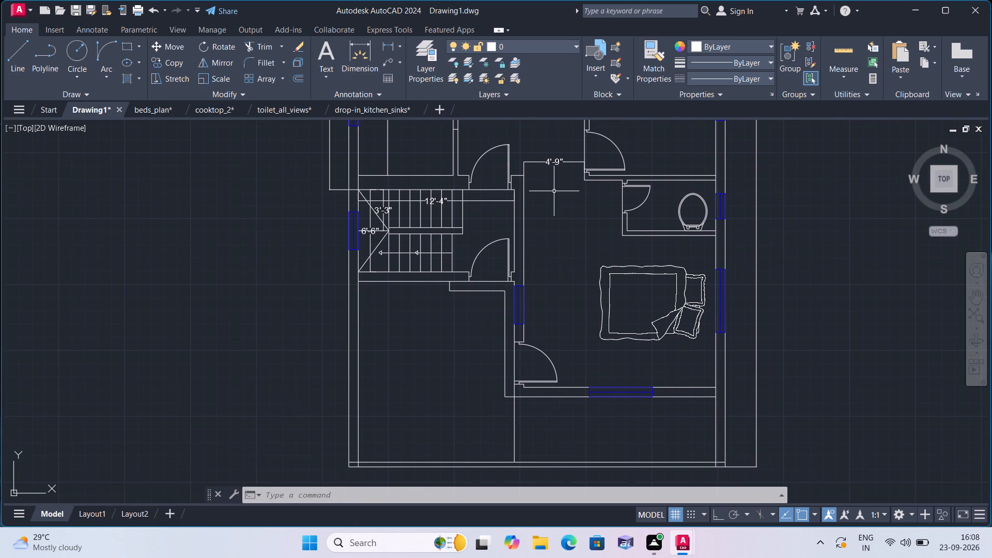
scroll(554, 191, "down", 2)
scroll(548, 242, "up", 1)
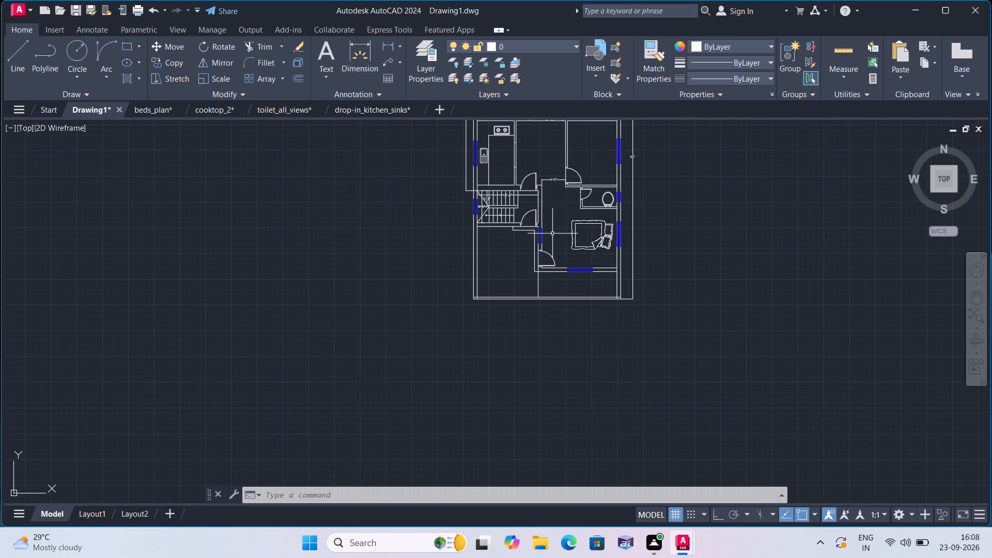
scroll(532, 251, "up", 1)
middle_click_drag(489, 268, 477, 183)
scroll(477, 190, "down", 1)
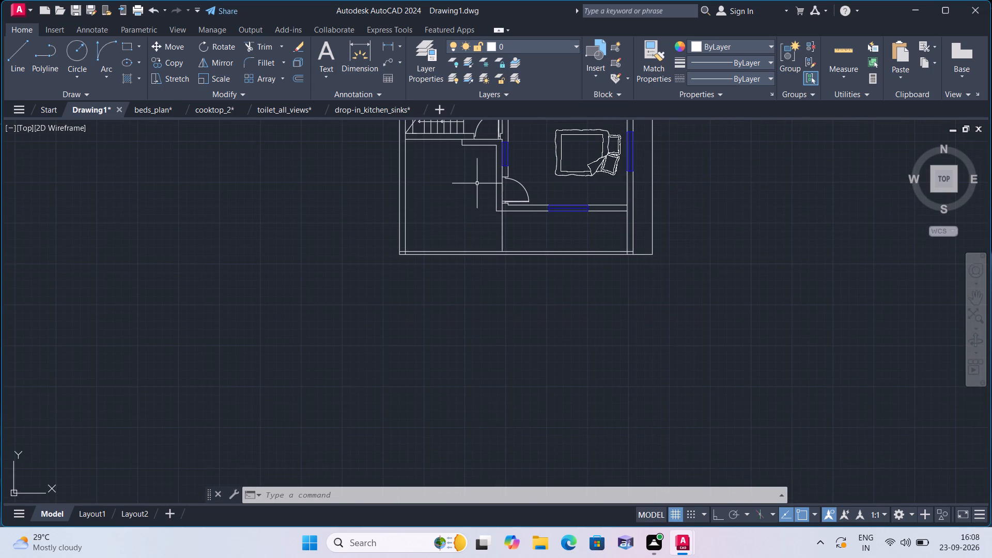
key("space")
scroll(515, 246, "up", 2)
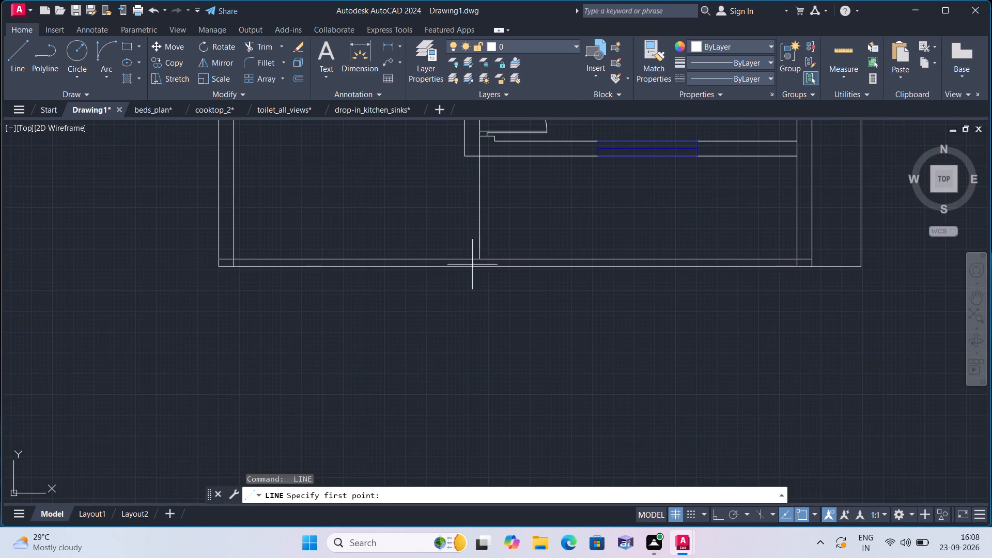
left_click(477, 258)
left_click(477, 267)
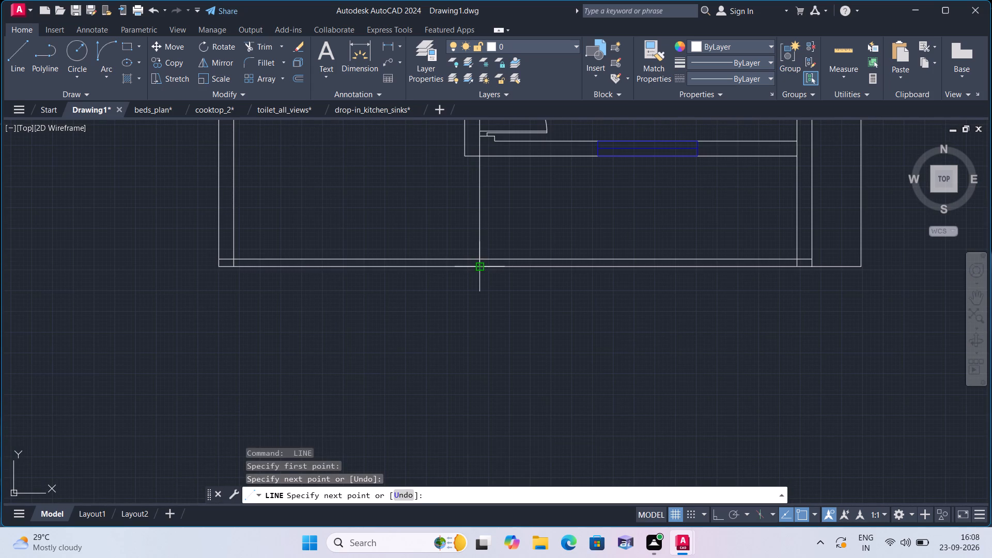
key("space")
Trim the bottom boundary wall's inner line where it crosses the left and right outer walls at the plan's two corners.
type("trim")
key("space")
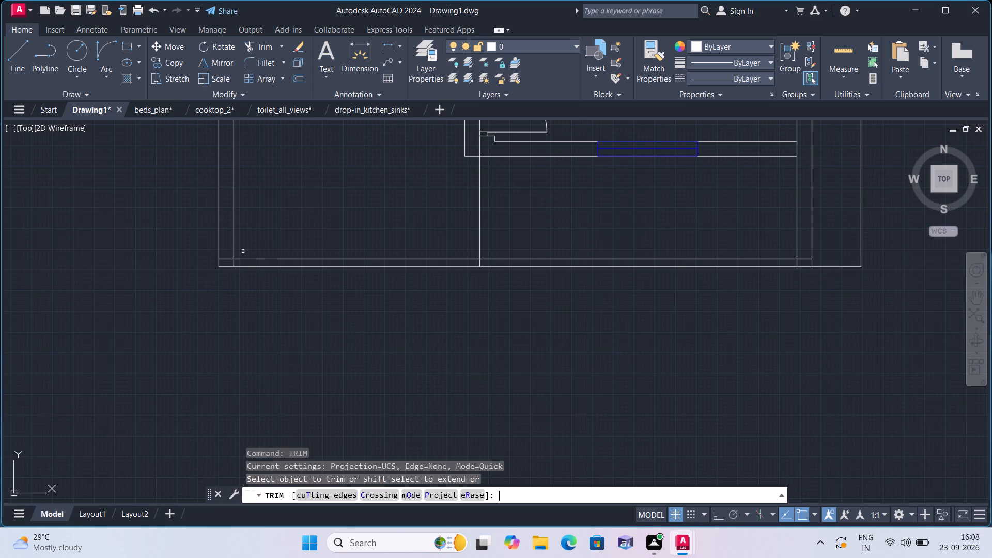
middle_click_drag(625, 355, 622, 357)
middle_click_drag(622, 357, 454, 361)
scroll(646, 257, "up", 2)
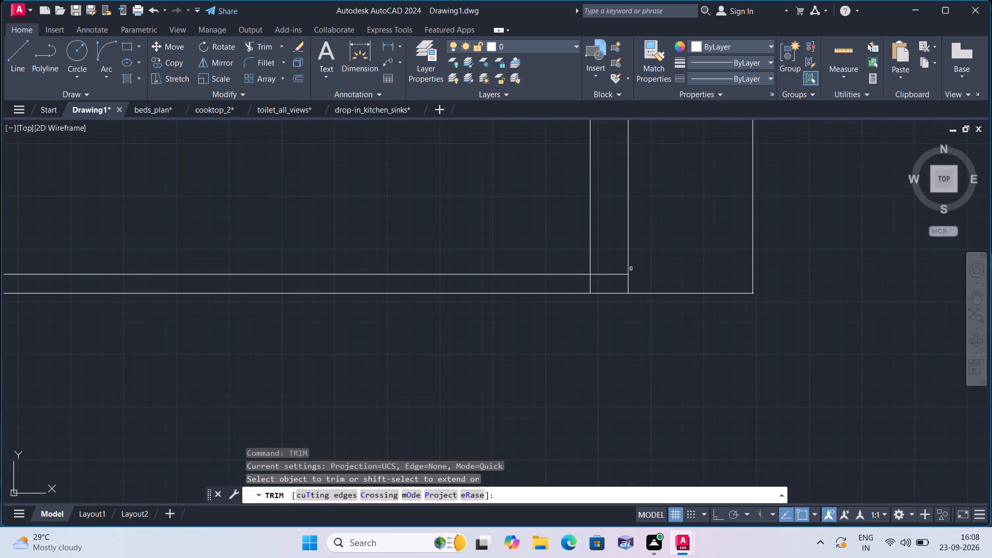
left_click(615, 274)
scroll(526, 277, "down", 3)
middle_click_drag(360, 331, 362, 336)
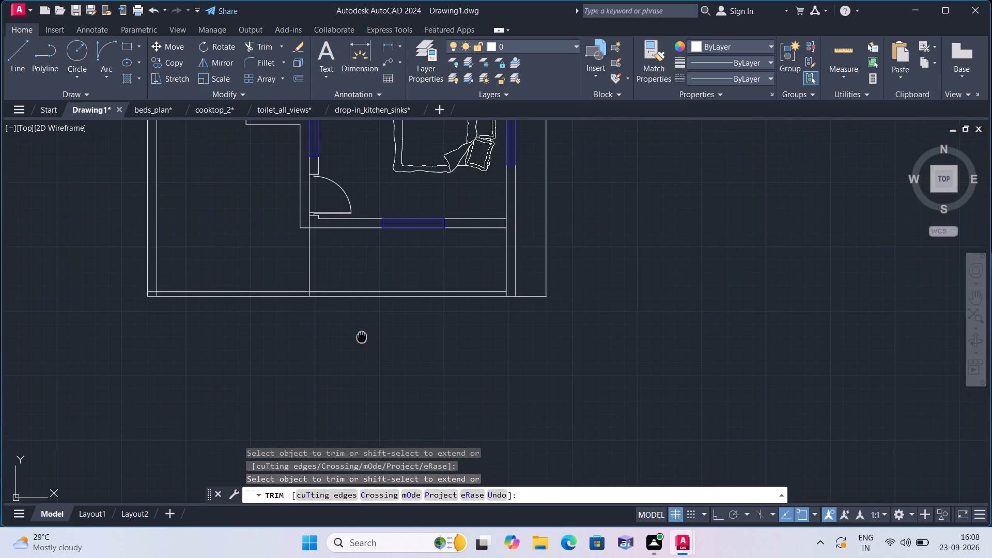
middle_click_drag(362, 336, 419, 380)
scroll(194, 329, "up", 2)
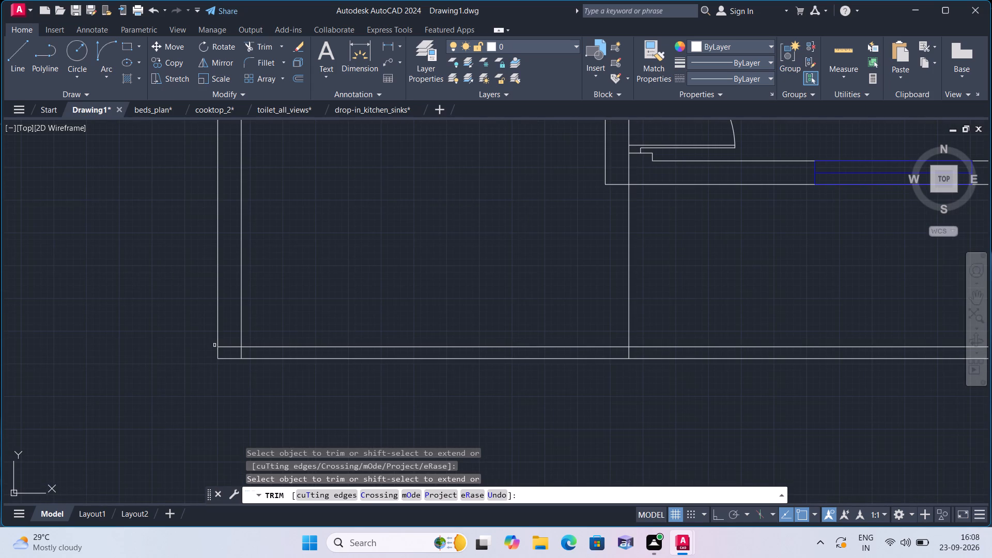
left_click(225, 347)
Trim both kitchen wall lines between the two short cross lines to open a passage into the adjoining room.
scroll(426, 231, "down", 2)
middle_click_drag(426, 231, 499, 463)
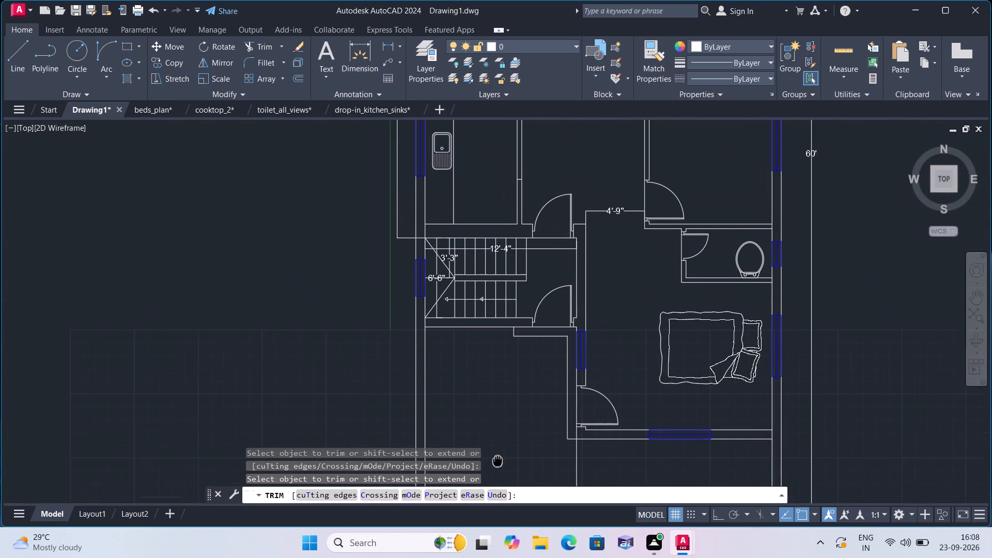
left_click(514, 157)
left_click(538, 159)
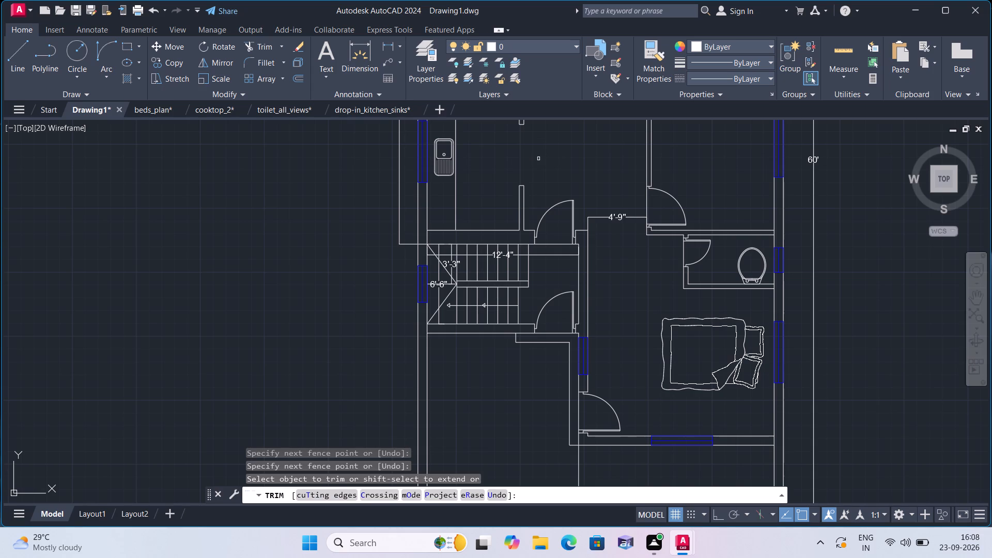
key("Escape")
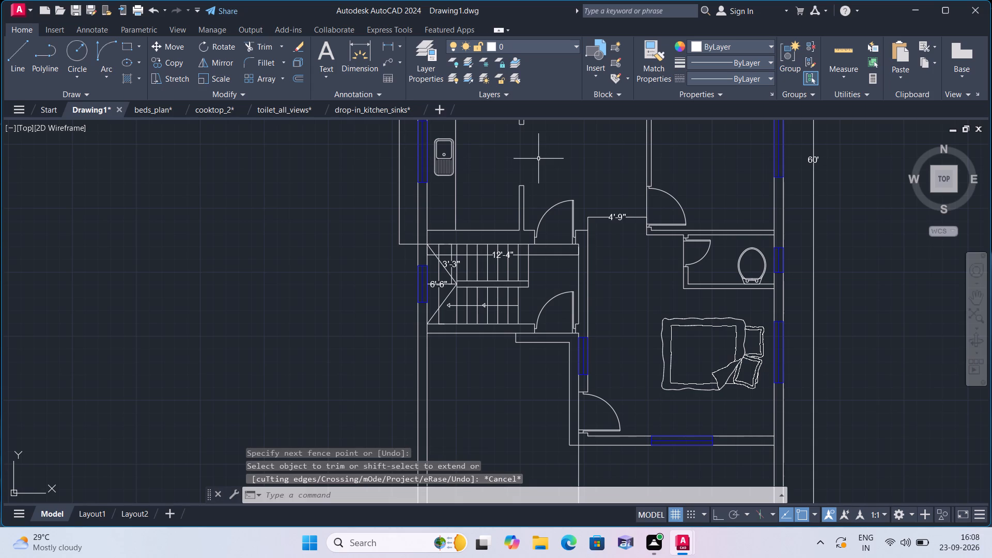
Start a solid hatch in colour 8 and fill the left outer wall between the kitchen and stair windows and down to the bottom corner.
type("h")
key("space")
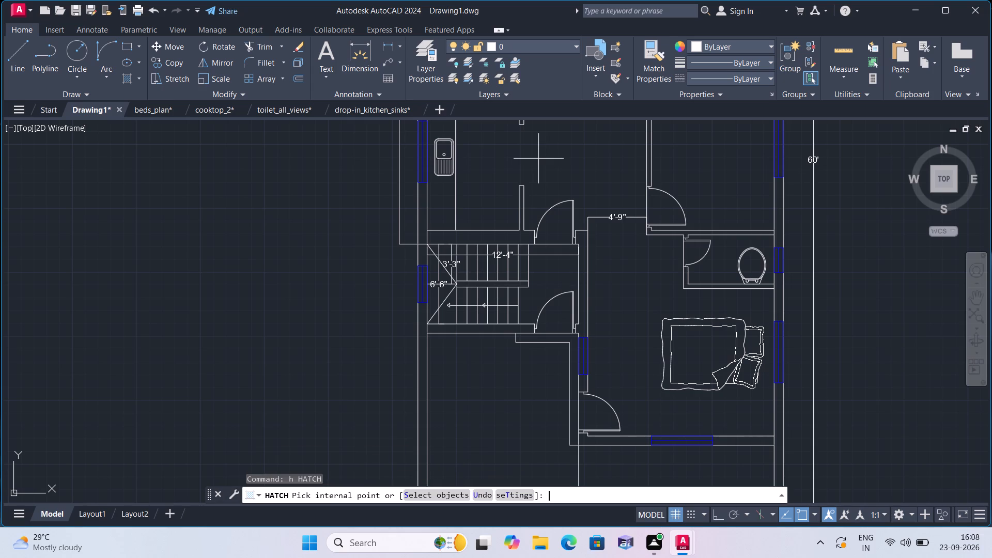
left_click(371, 44)
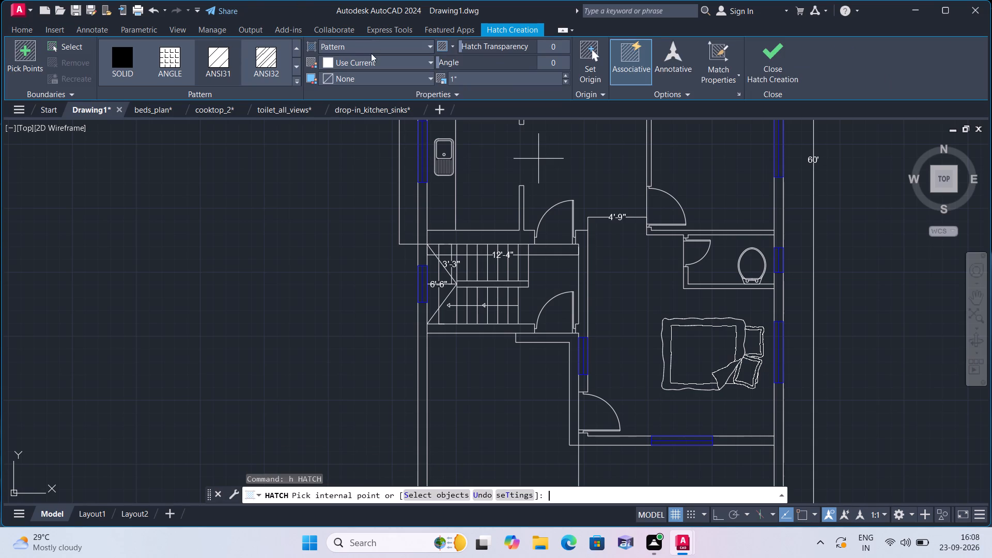
left_click(374, 46)
left_click(370, 60)
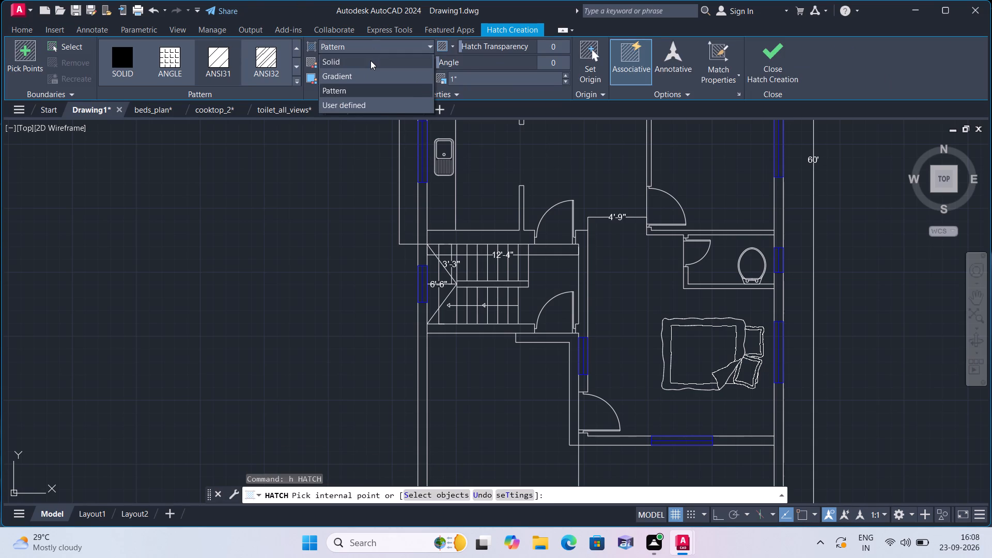
left_click(374, 60)
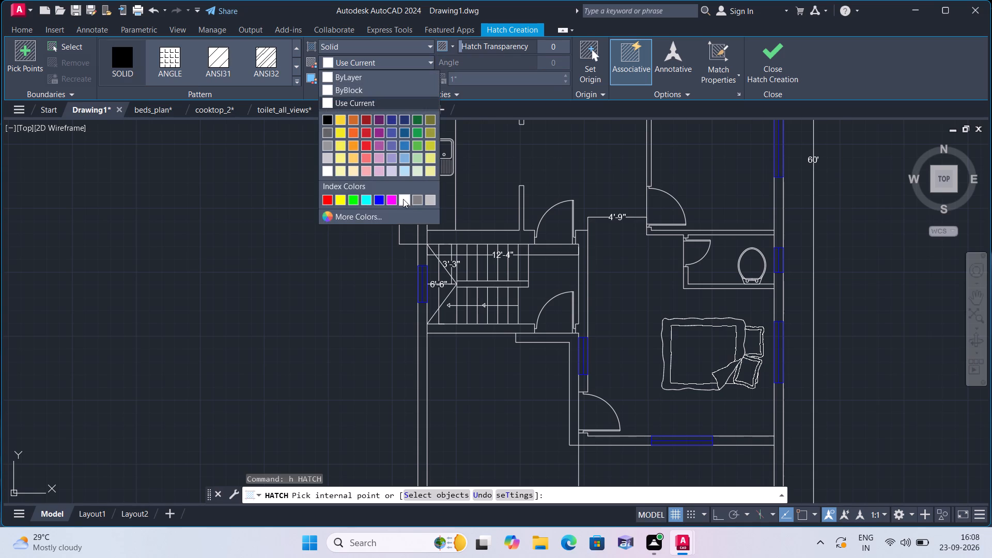
left_click(418, 203)
left_click(420, 204)
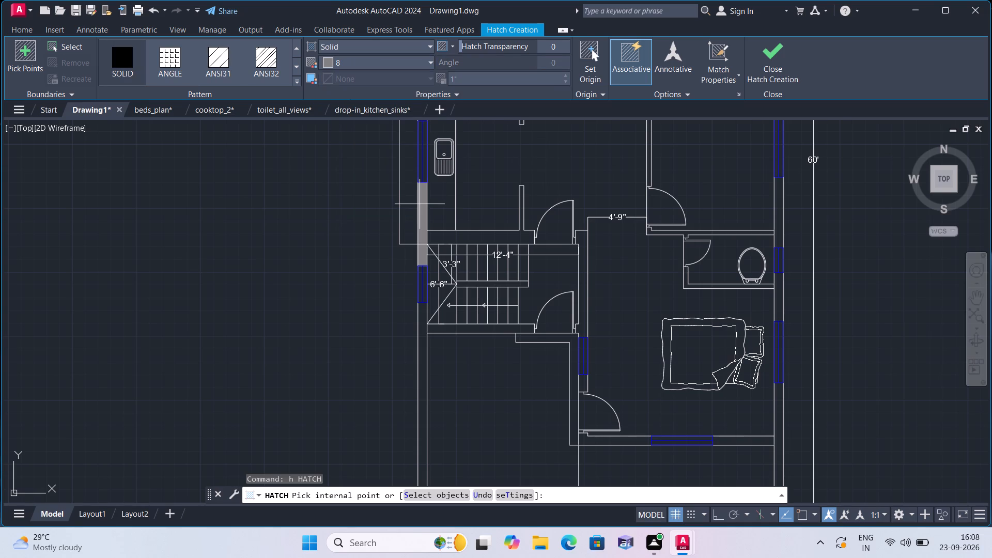
middle_click_drag(420, 205, 414, 120)
scroll(414, 120, "down", 1)
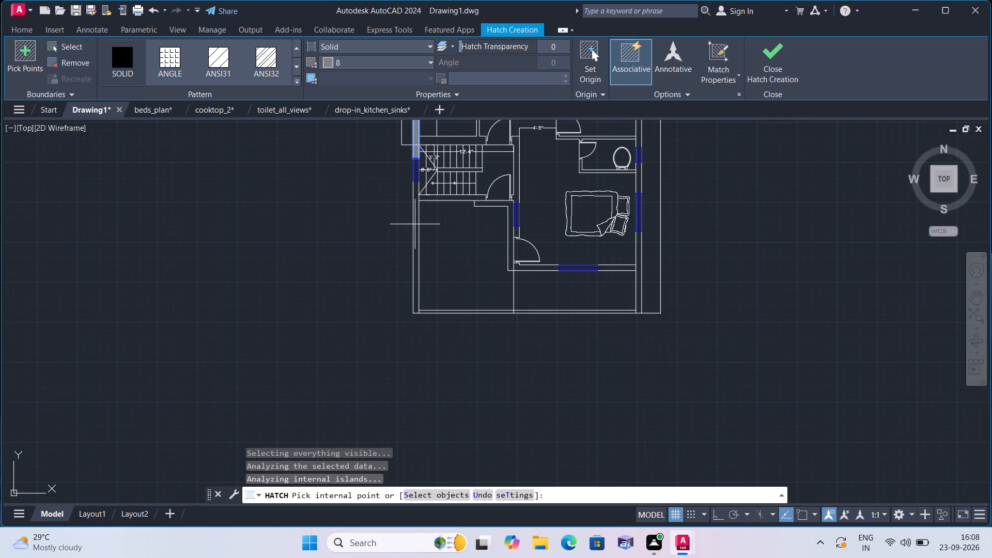
left_click(415, 224)
Fill the bottom boundary wall below the lower bedroom, that bedroom's bottom wall on both sides of its window, and the right outer wall beneath its side window.
scroll(519, 306, "up", 1)
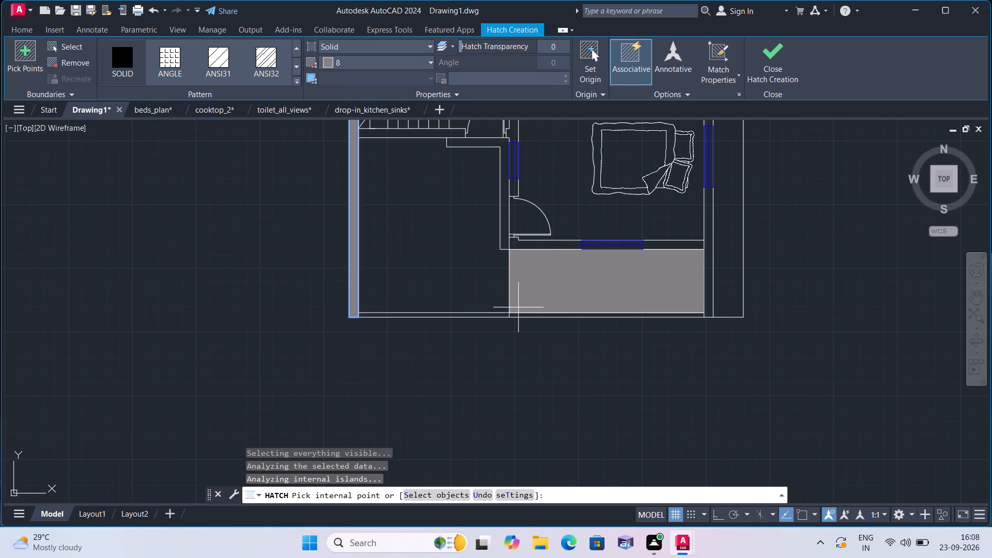
scroll(518, 307, "up", 1)
left_click(561, 322)
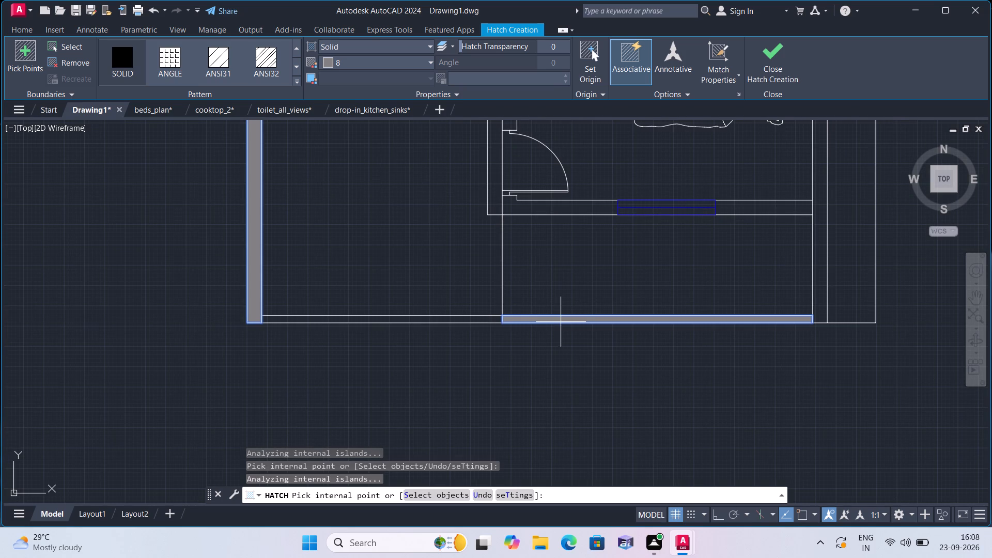
left_click(546, 207)
middle_click_drag(546, 207, 353, 278)
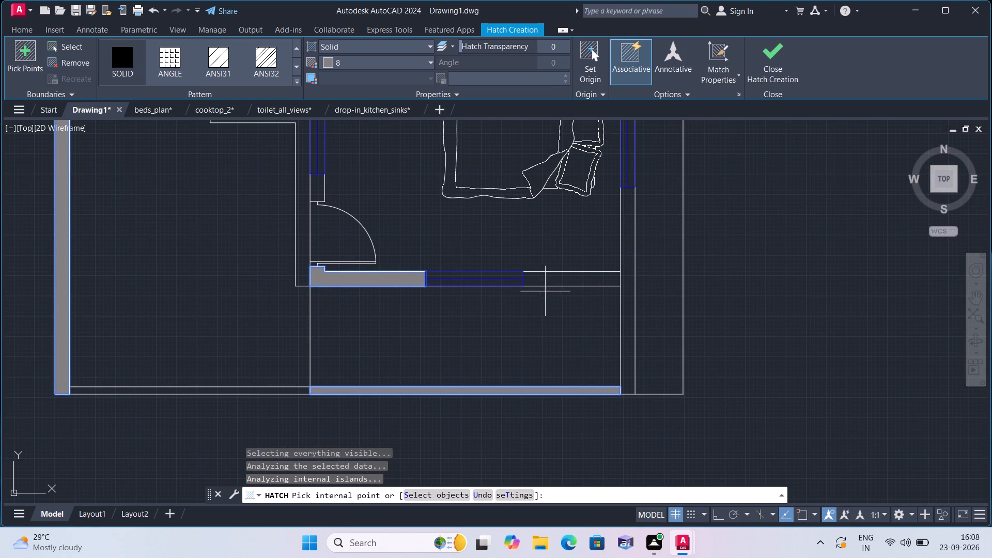
left_click(554, 283)
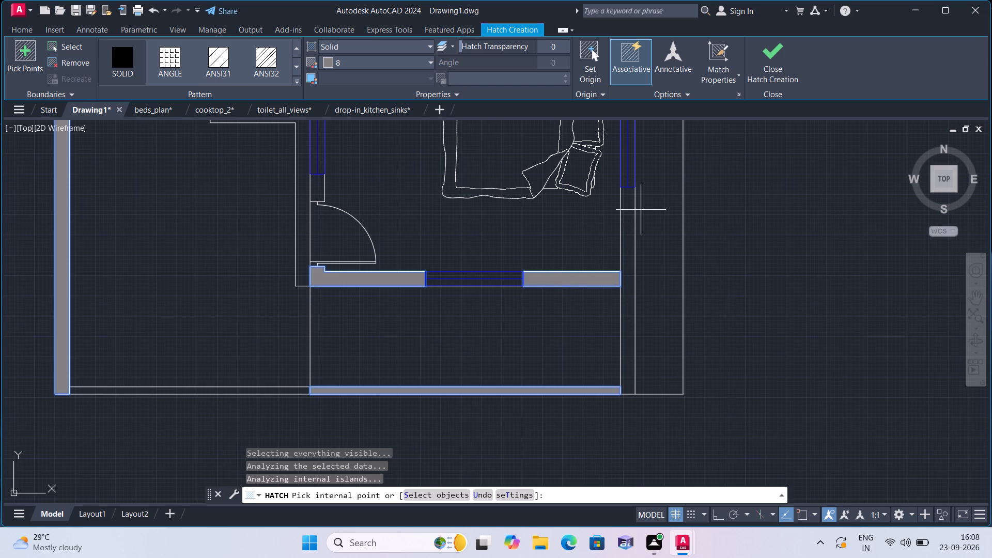
left_click(626, 216)
Fill the walls below and above the staircase, including the kitchen wall stub, and the wall between the staircase and lower bedroom.
scroll(609, 228, "down", 2)
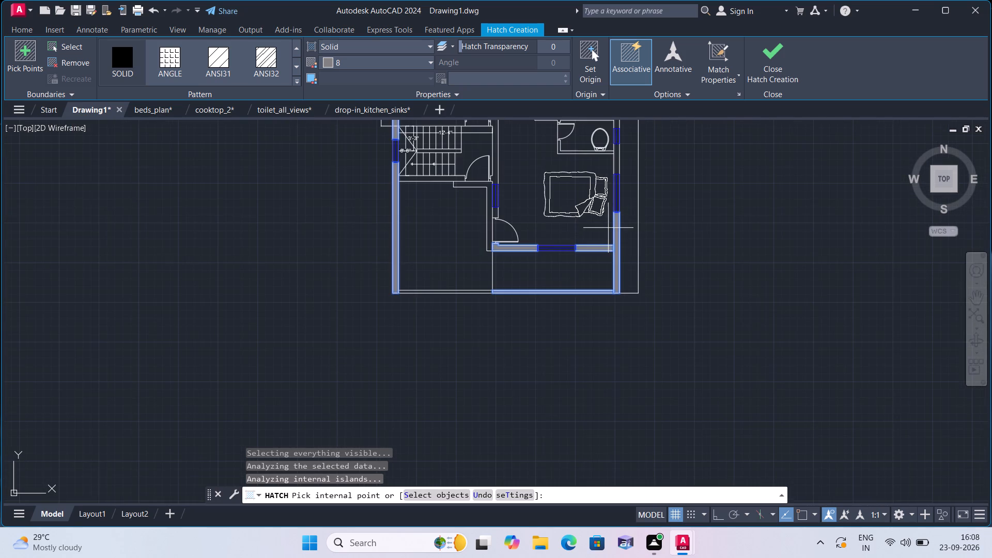
middle_click_drag(429, 198, 420, 345)
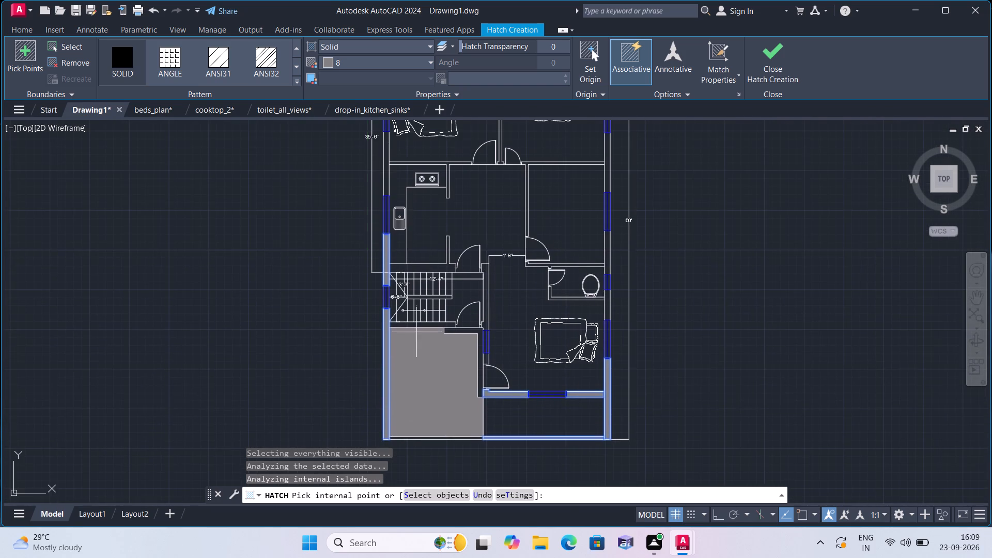
scroll(421, 303, "up", 1)
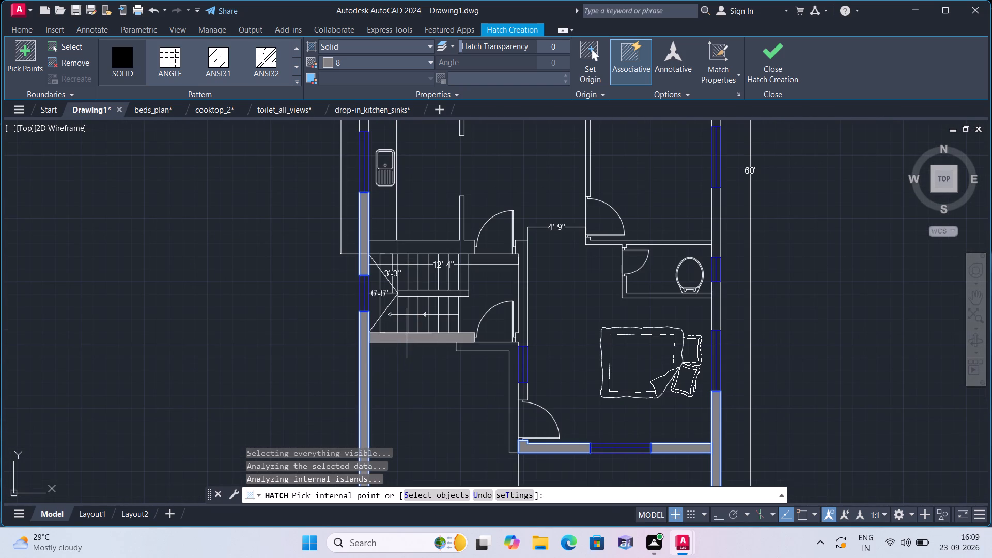
left_click(407, 333)
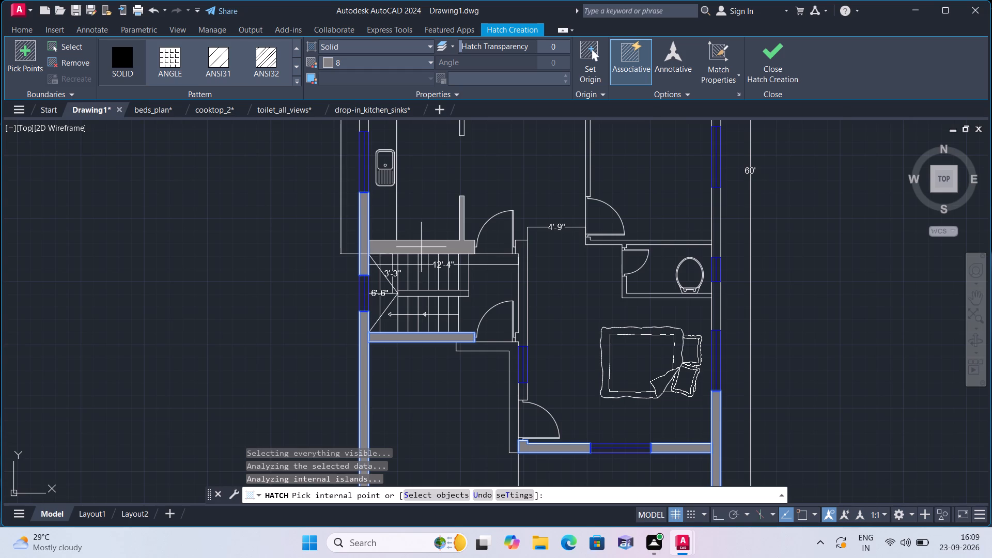
left_click(421, 246)
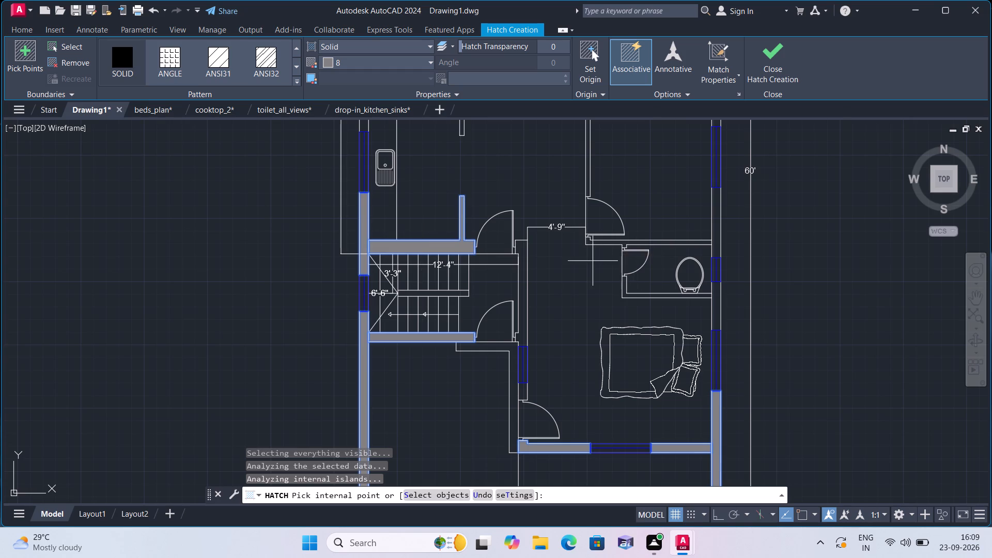
scroll(559, 267, "up", 1)
left_click(504, 249)
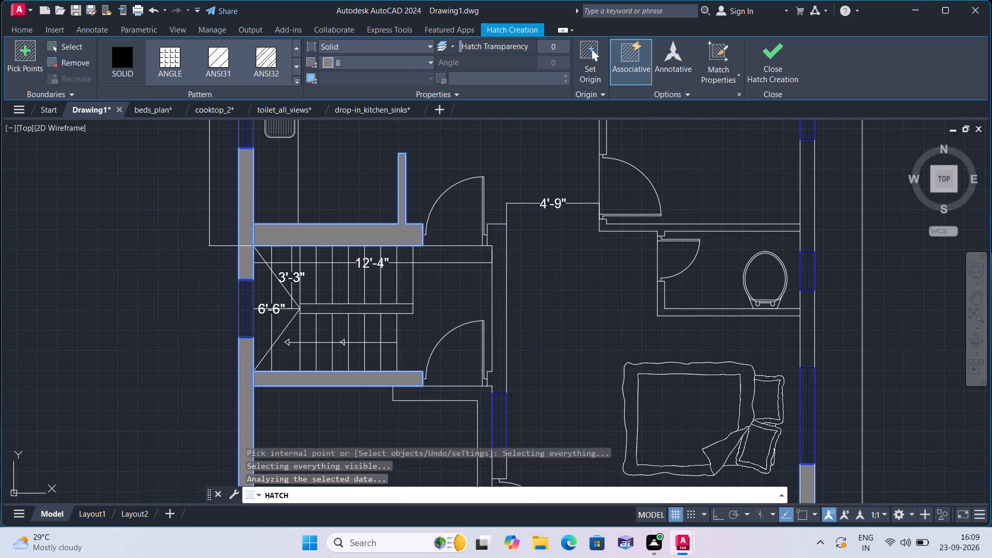
Fill the upper and lower walls of the lower bedroom's toilet and the right outer wall above and below the toilet window.
middle_click_drag(576, 293, 456, 387)
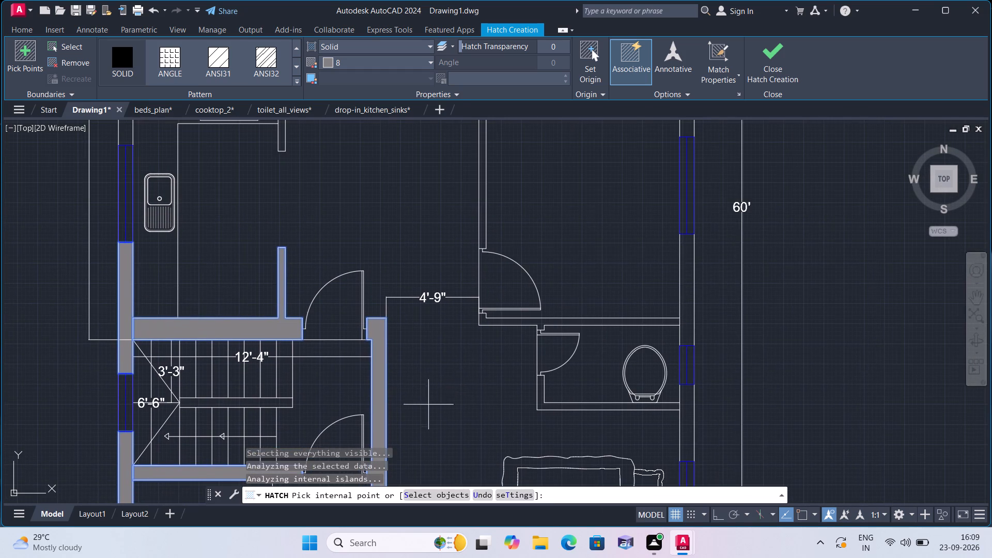
left_click(559, 322)
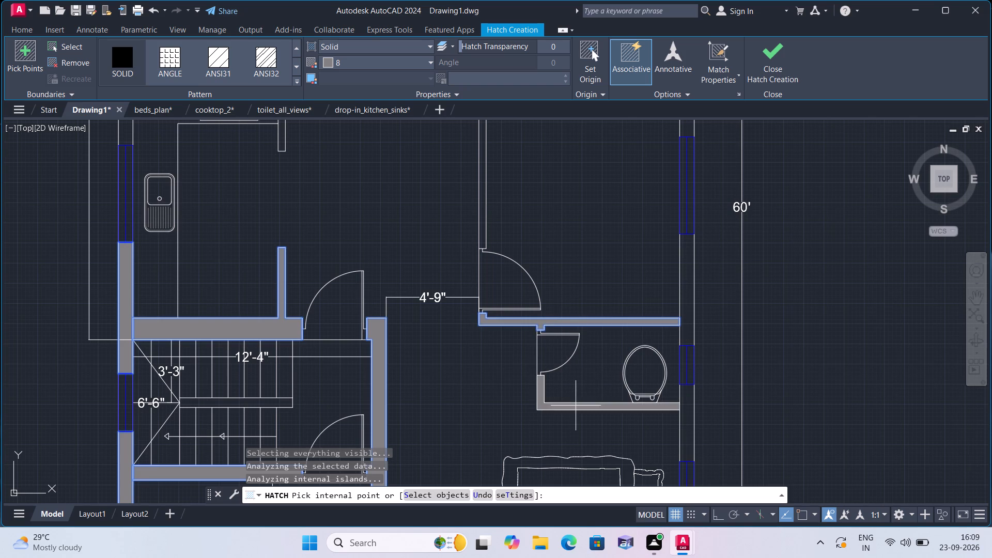
left_click(576, 405)
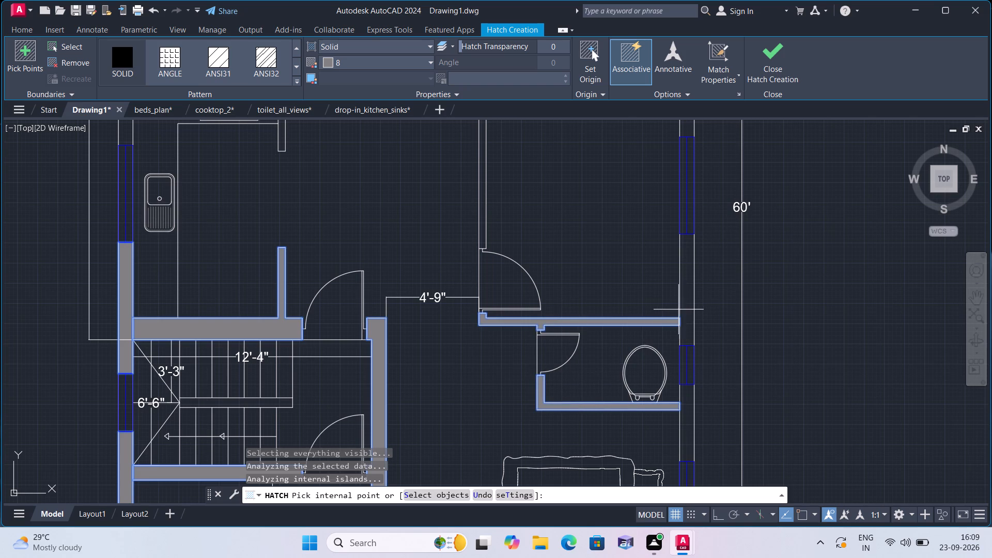
left_click(680, 309)
left_click(690, 405)
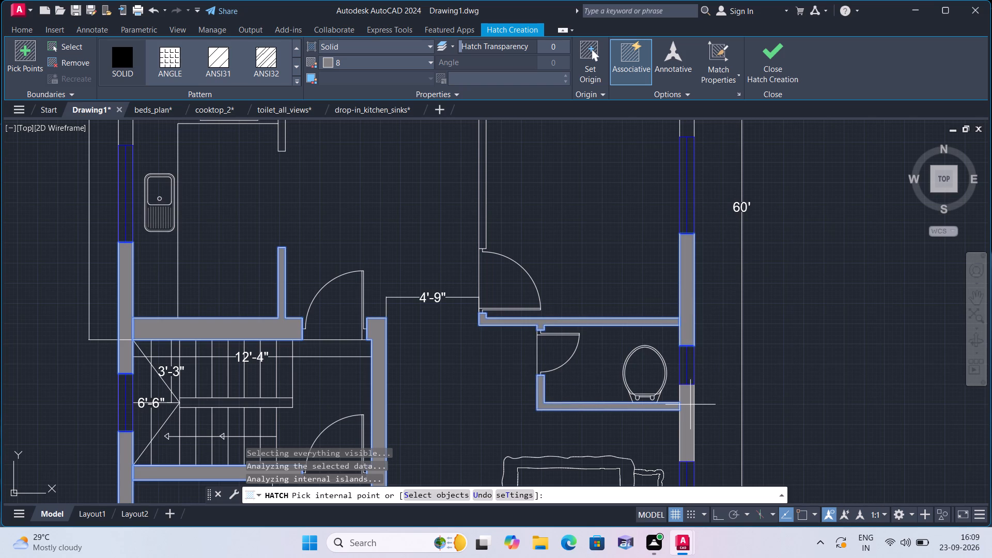
Fill the left outer wall between the upper-left bedroom and kitchen windows, plus the wall between that bedroom and the kitchen.
scroll(512, 263, "down", 2)
middle_click_drag(456, 221, 495, 343)
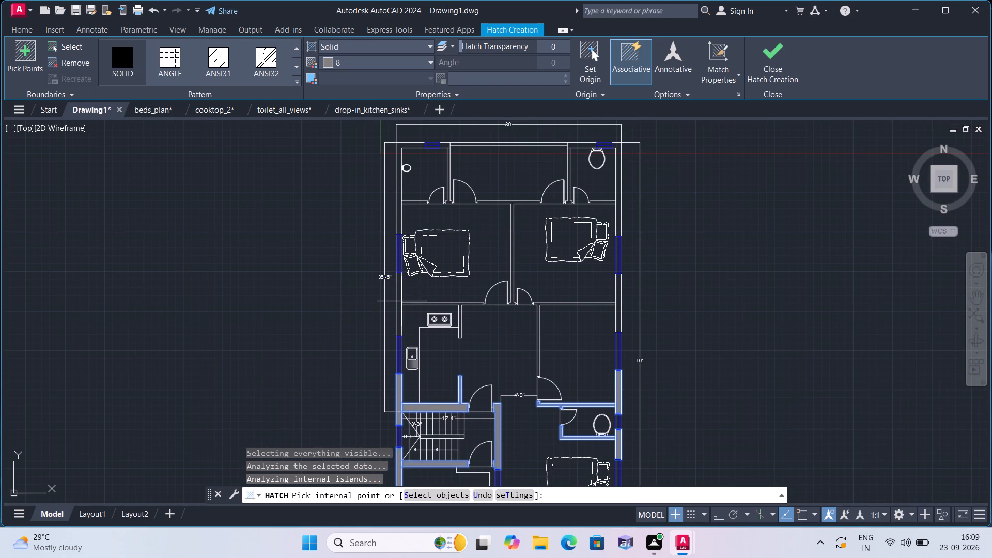
left_click(397, 297)
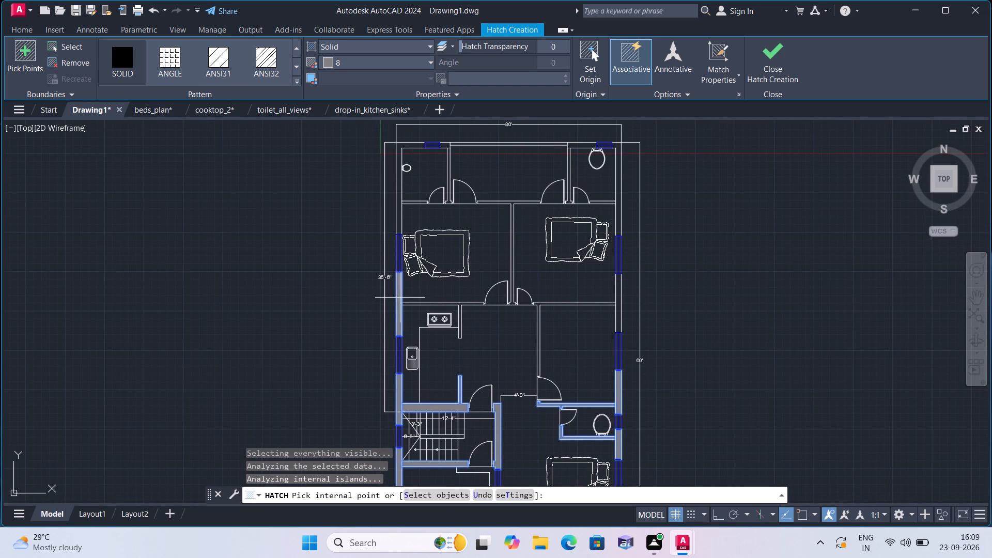
scroll(408, 300, "up", 2)
left_click(415, 305)
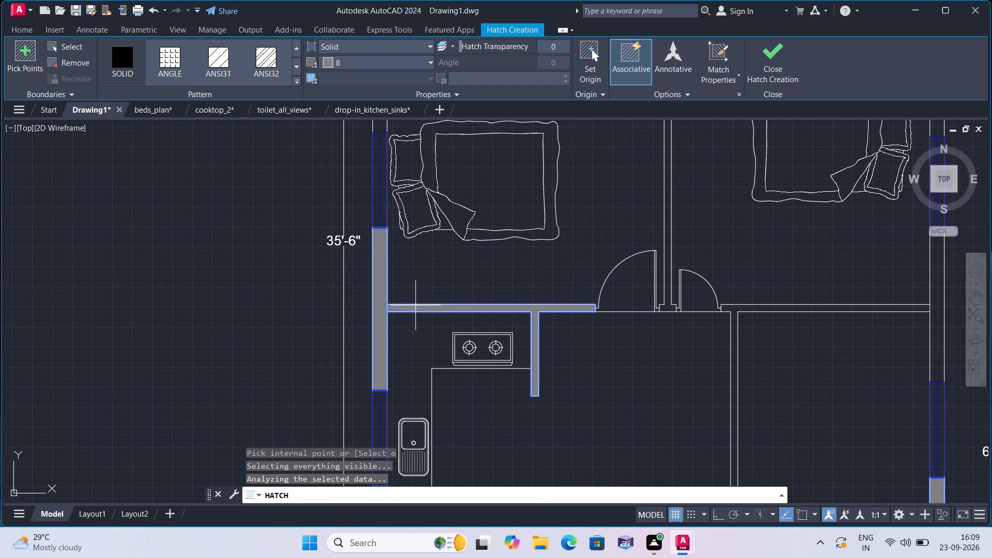
Fill the wall below the upper-right bedroom, the right outer wall beneath its window, and the partition between the two upper bedrooms.
scroll(435, 331, "down", 2)
middle_click_drag(462, 398, 317, 416)
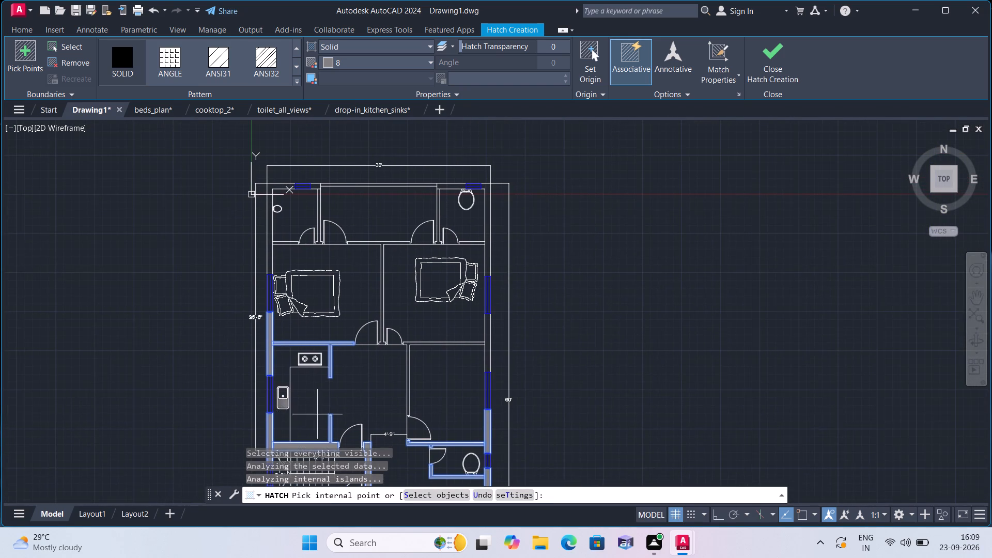
scroll(403, 324, "up", 1)
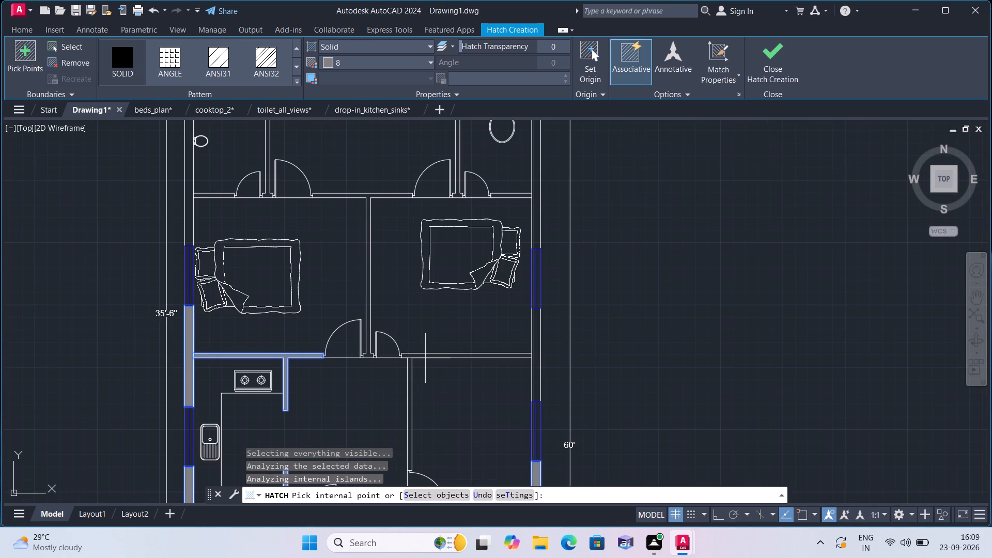
left_click(425, 358)
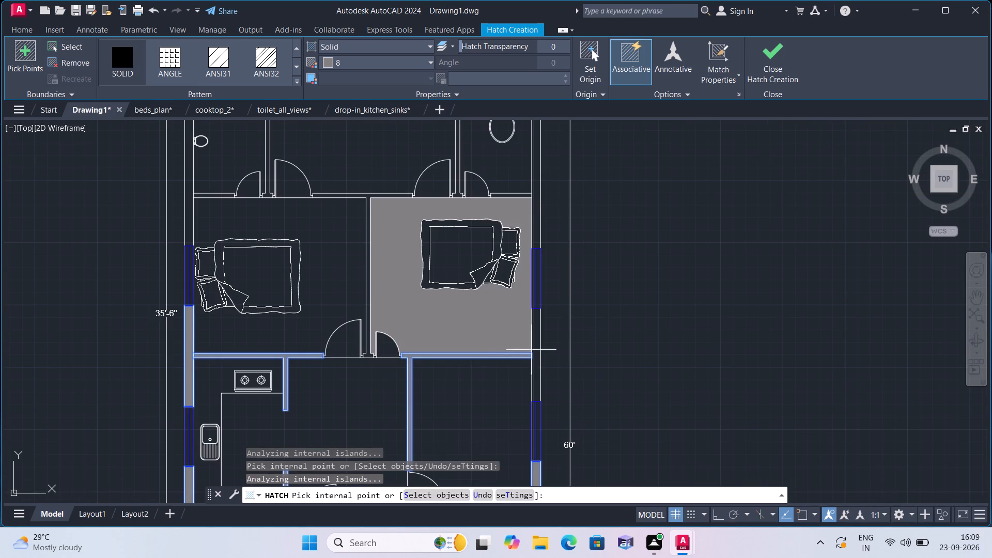
left_click(538, 351)
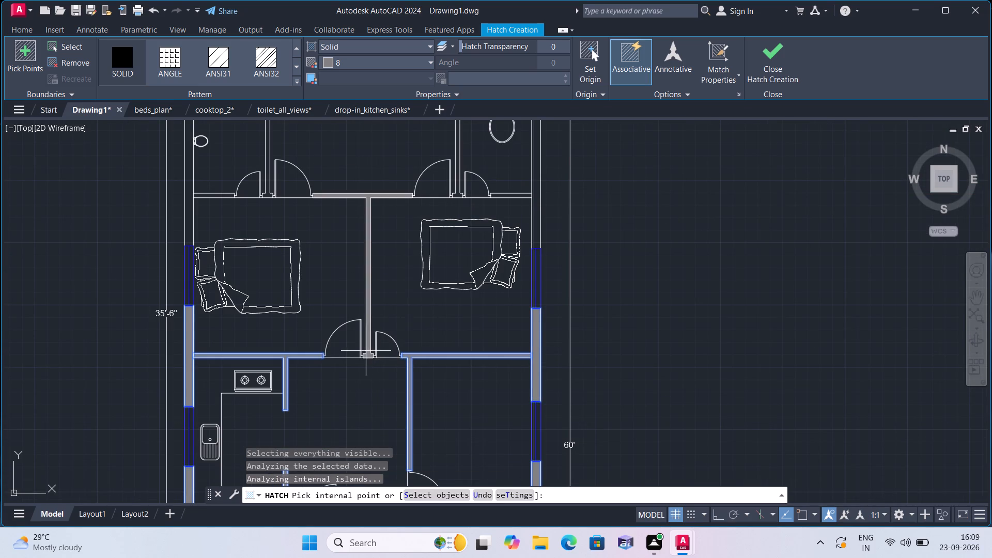
scroll(366, 349, "up", 1)
left_click(370, 353)
scroll(371, 346, "down", 2)
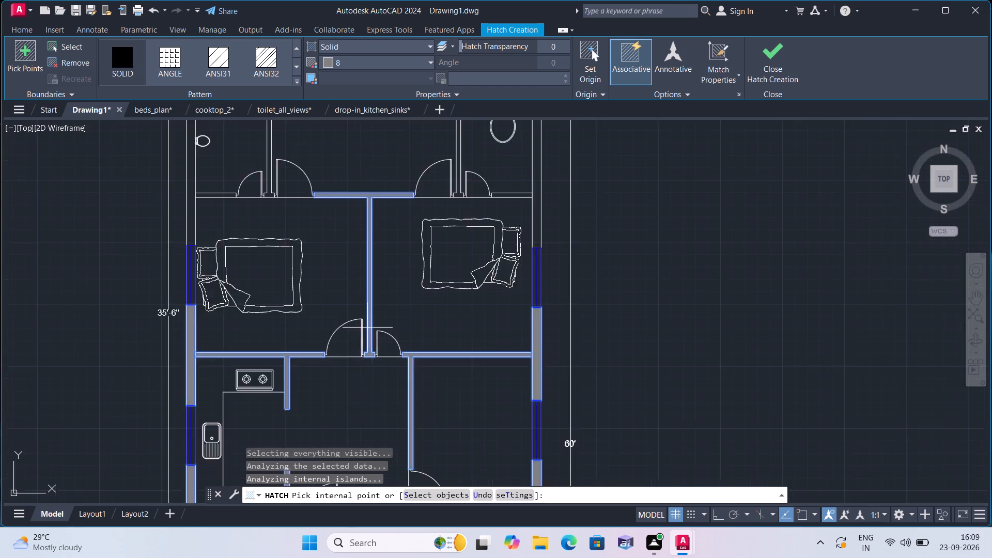
Fill the walls enclosing the upper-left toilet on both sides of its window and the thin top wall between the two upper toilets.
middle_click_drag(344, 268, 369, 368)
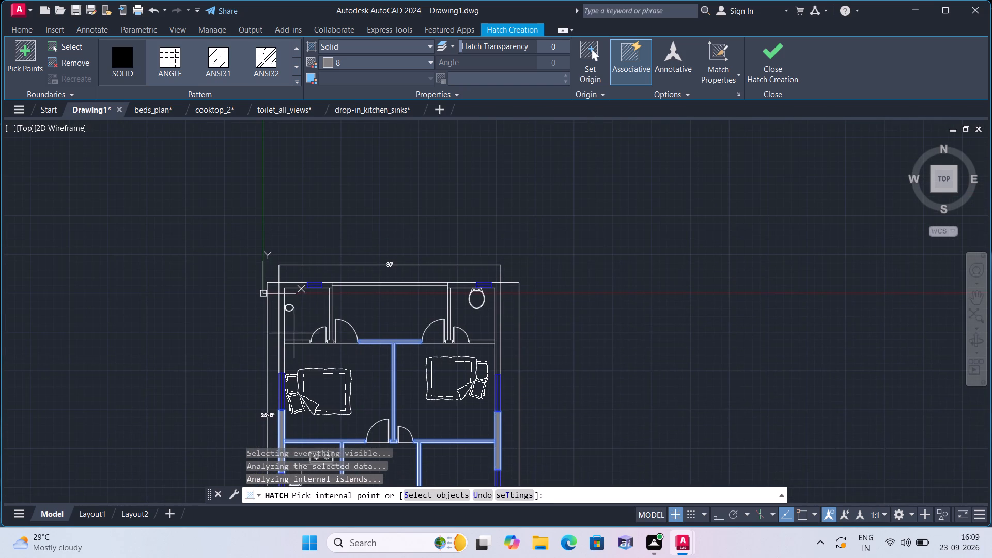
left_click(281, 328)
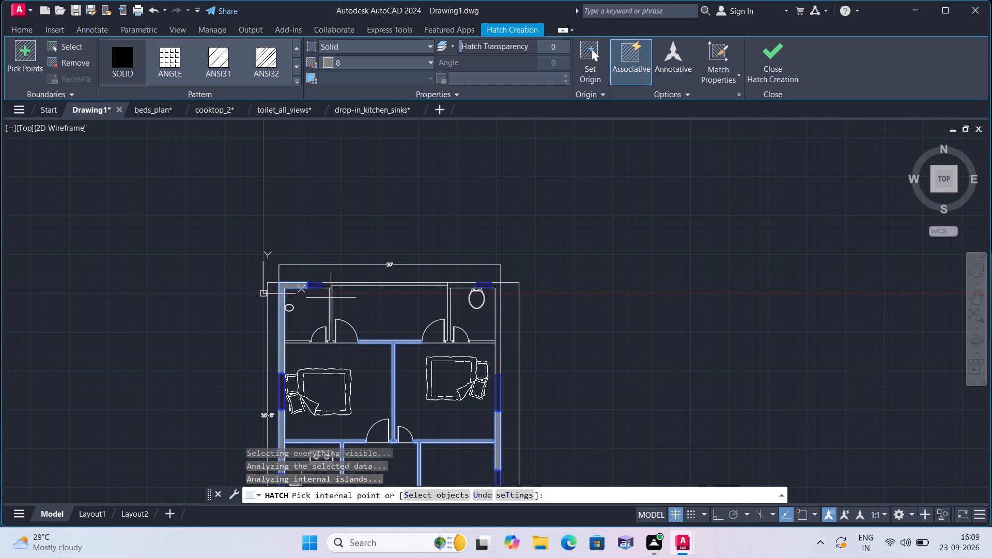
scroll(323, 284, "up", 2)
left_click(323, 284)
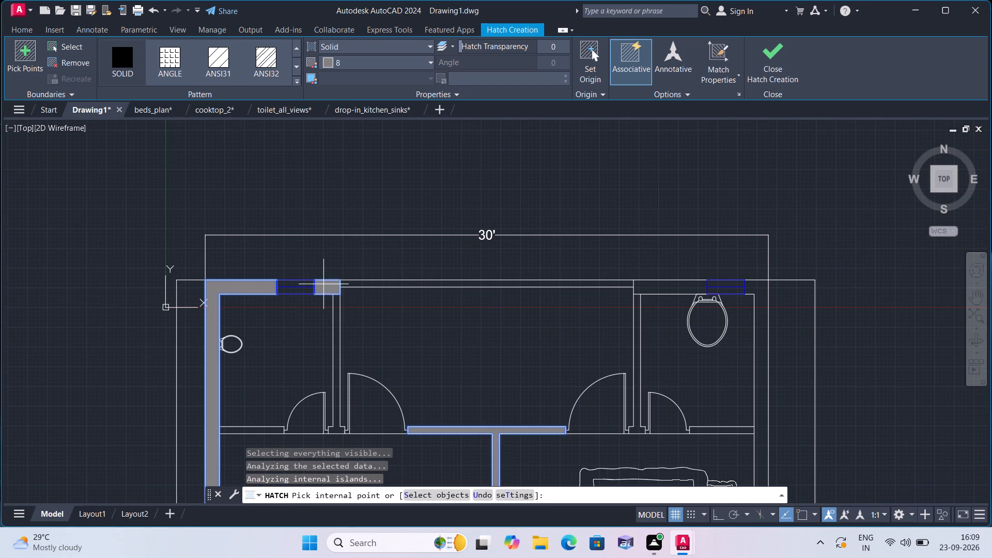
left_click(343, 284)
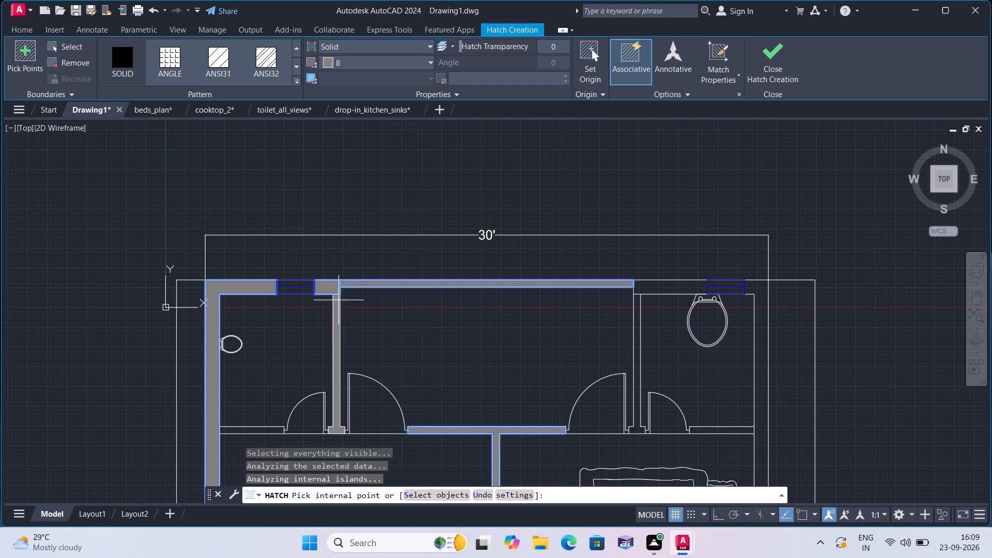
left_click(337, 301)
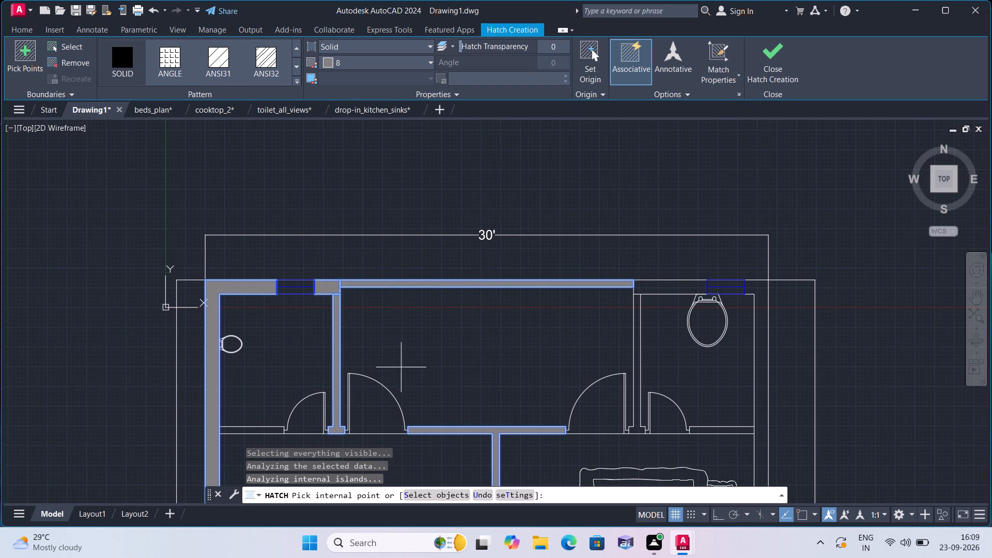
left_click(258, 430)
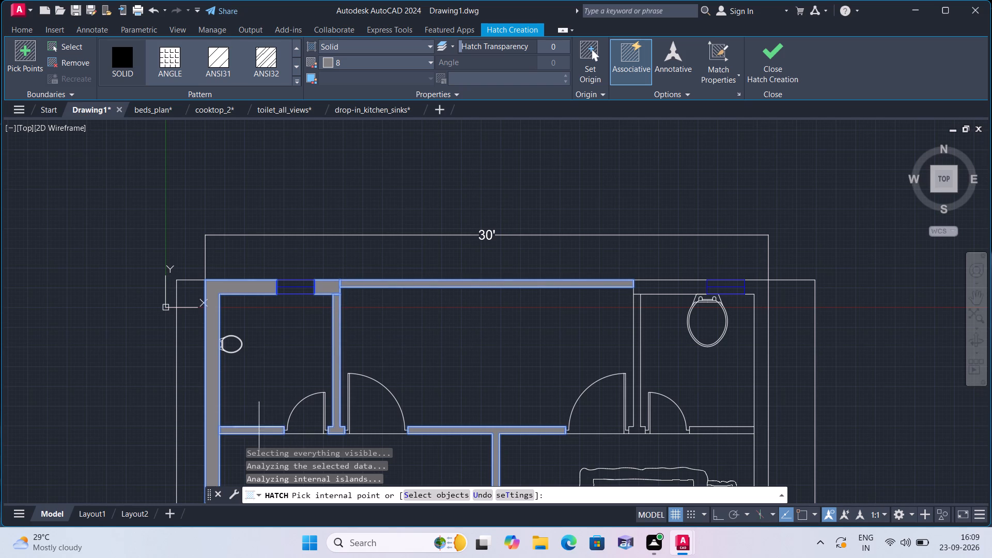
Fill the upper-right toilet's walls: the top wall beside its window, the partition, the outer wall down to the bedroom window, and the wall below.
left_click(643, 287)
middle_click_drag(565, 327, 448, 263)
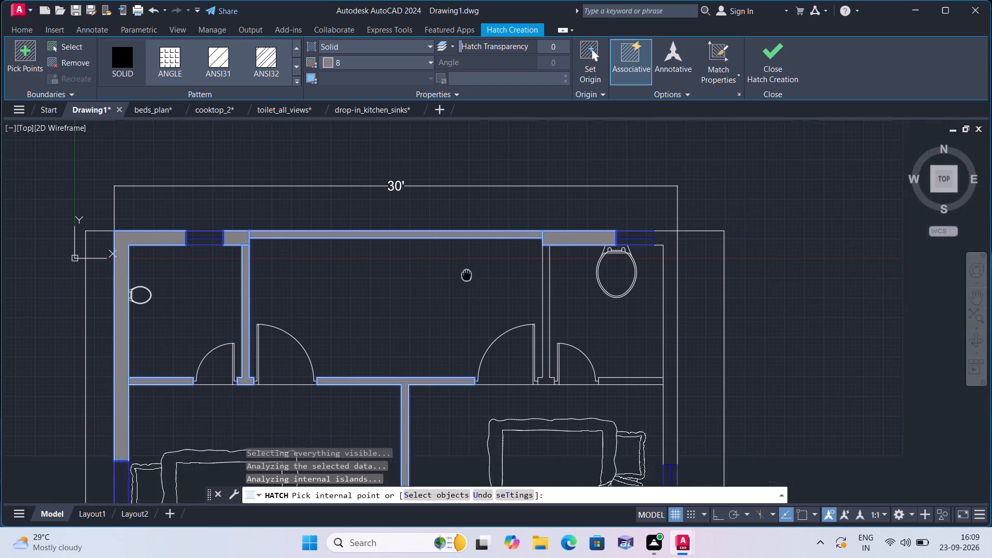
middle_click_drag(448, 263, 444, 261)
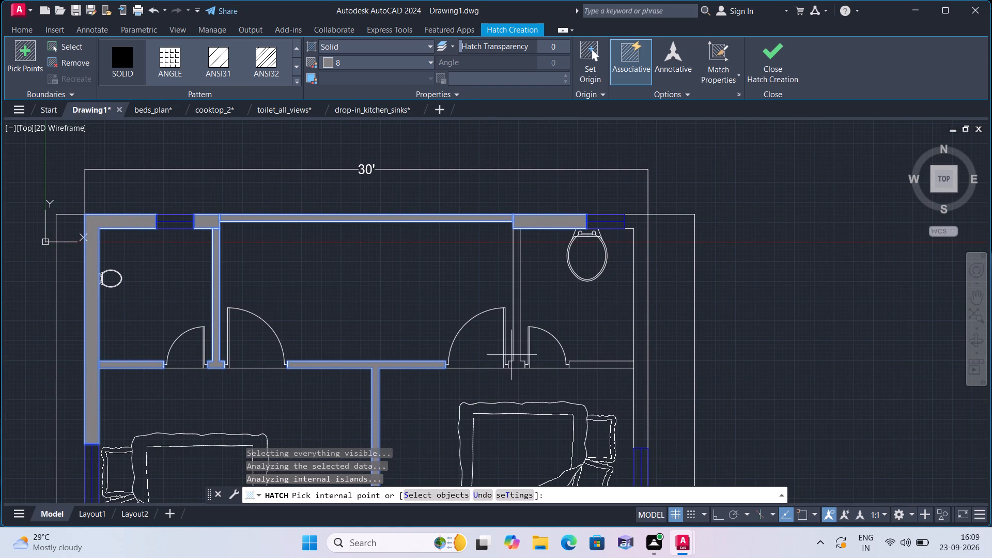
left_click(516, 363)
middle_click_drag(509, 359, 424, 260)
left_click(564, 307)
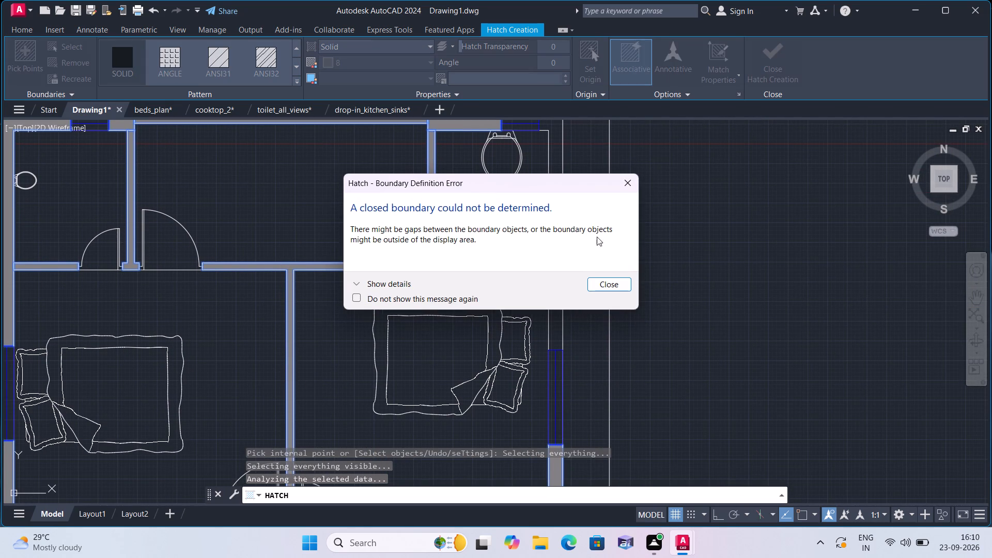
left_click(628, 184)
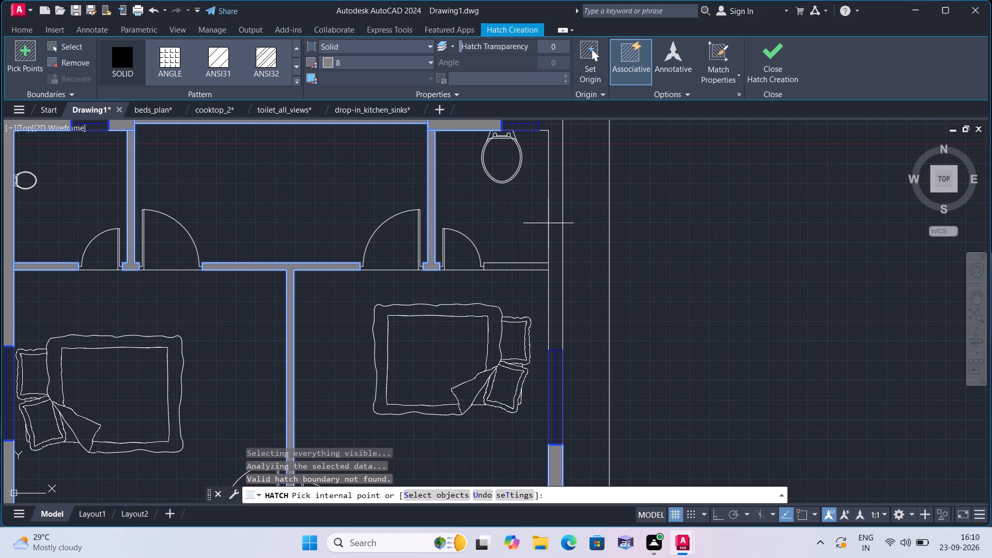
left_click(553, 238)
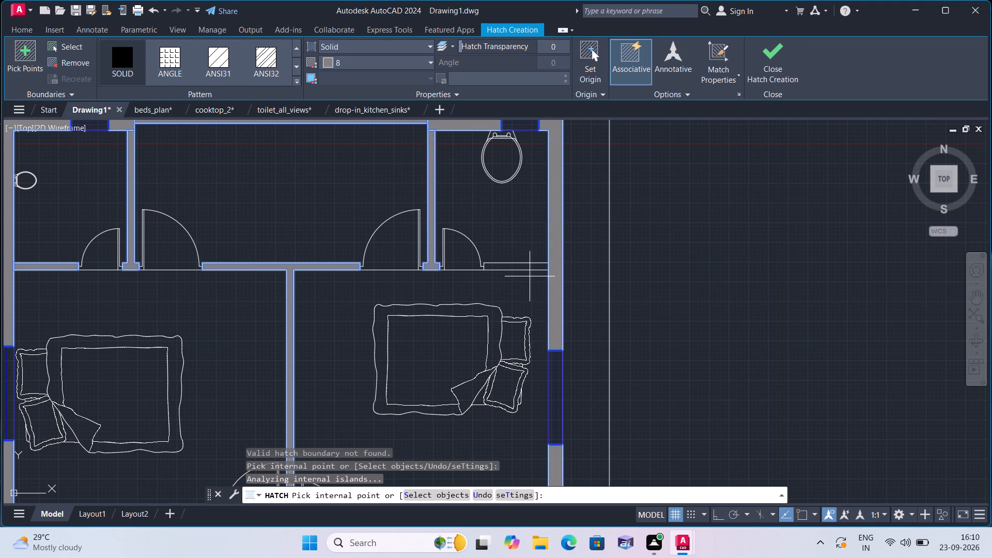
left_click(529, 266)
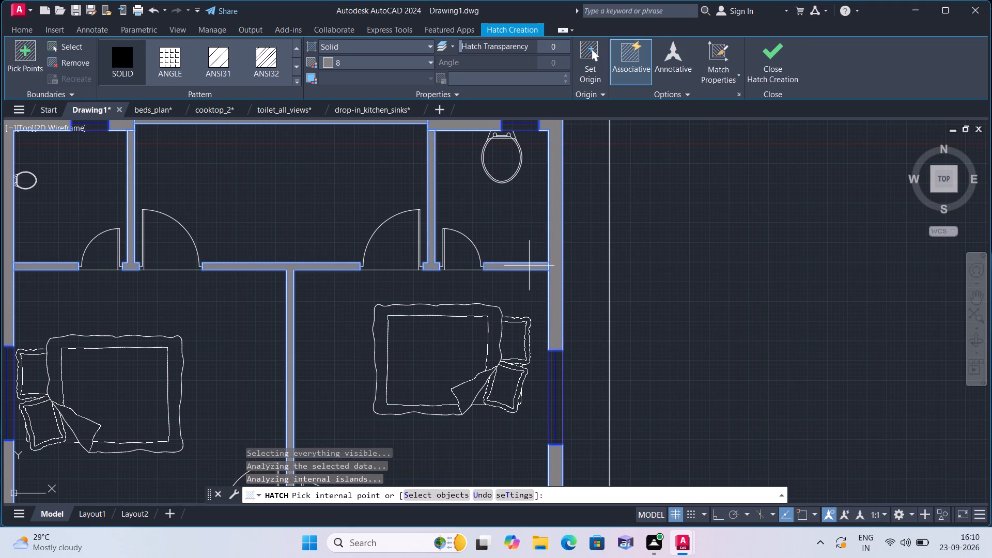
key("Escape")
Check the whole floor plan from the upper toilets down to the front for walls still lacking hatch.
scroll(529, 266, "down", 4)
scroll(354, 237, "up", 1)
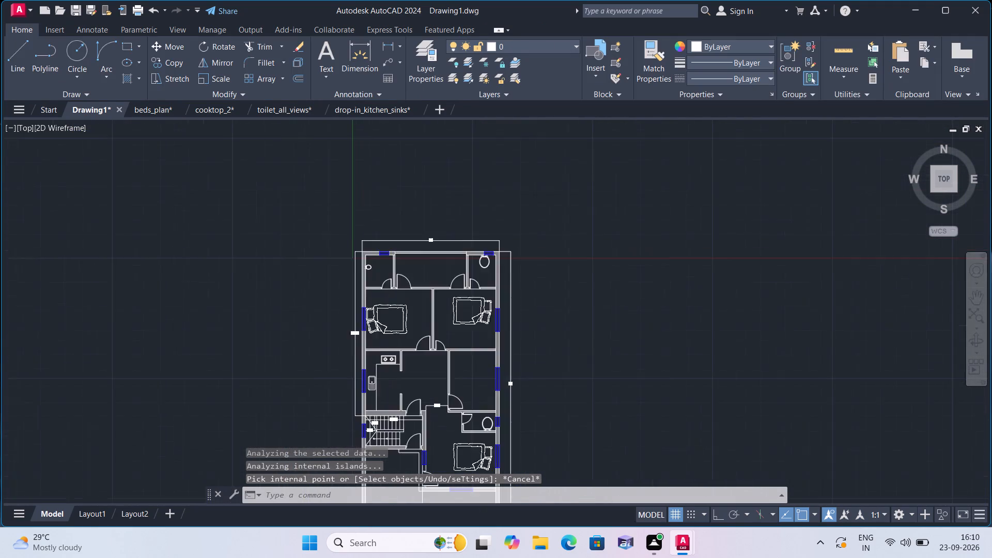
scroll(354, 237, "up", 1)
middle_click_drag(436, 307, 384, 213)
scroll(386, 219, "down", 1)
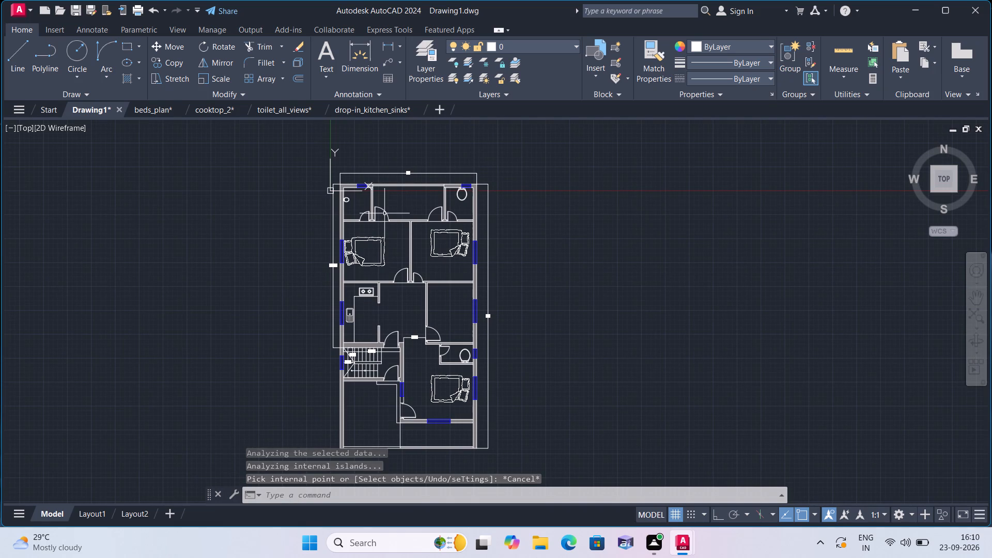
scroll(384, 213, "down", 2)
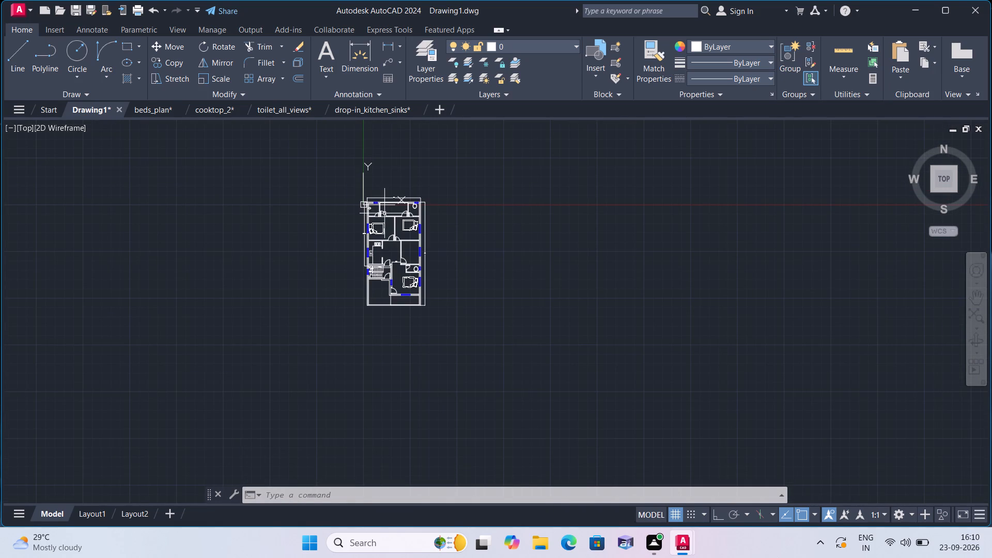
scroll(394, 178, "up", 4)
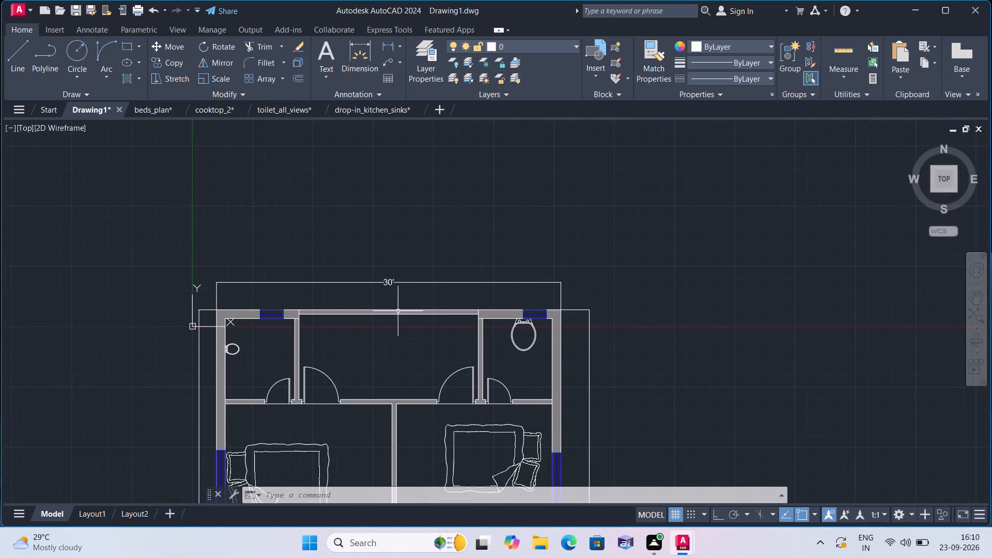
middle_click_drag(397, 349, 375, 257)
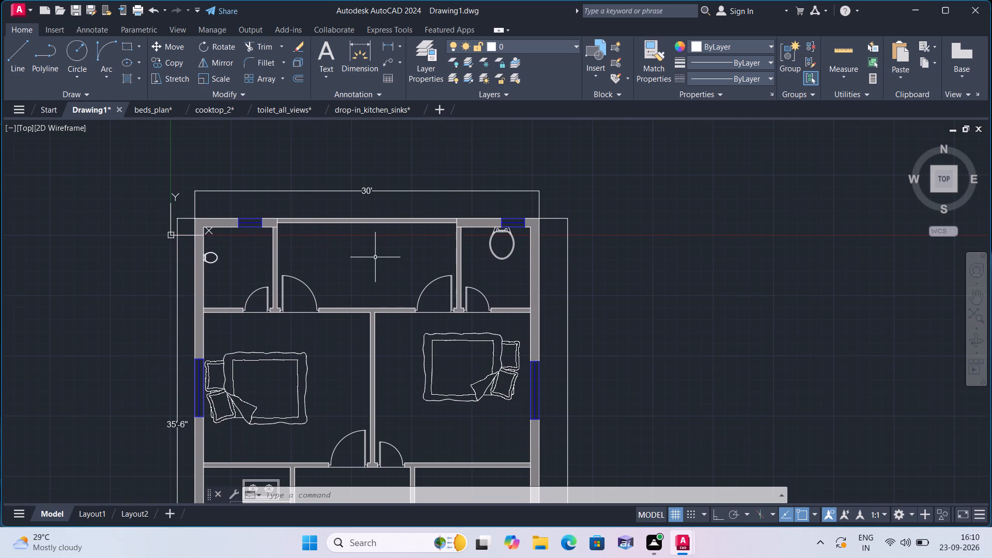
scroll(375, 257, "down", 1)
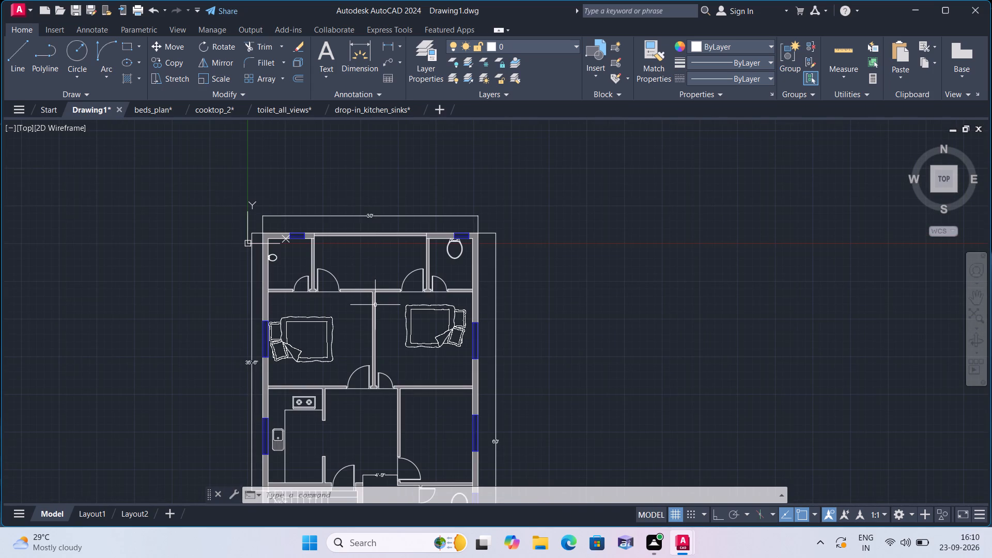
middle_click_drag(375, 305, 415, 196)
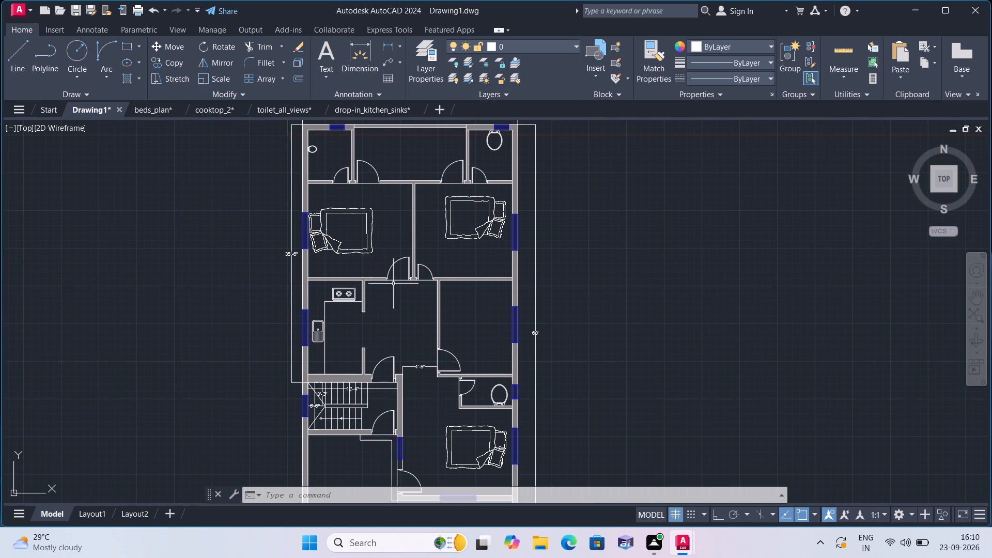
middle_click_drag(392, 317, 398, 239)
scroll(398, 239, "down", 1)
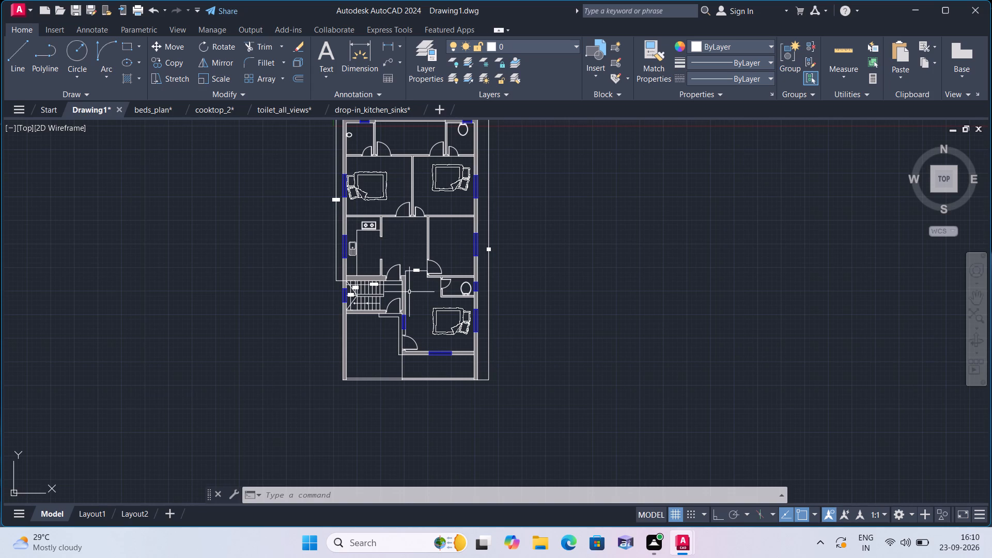
Fill the short wall piece between the window and the door on the lower bedroom's left wall with the solid colour 8 hatch.
scroll(405, 351, "up", 3)
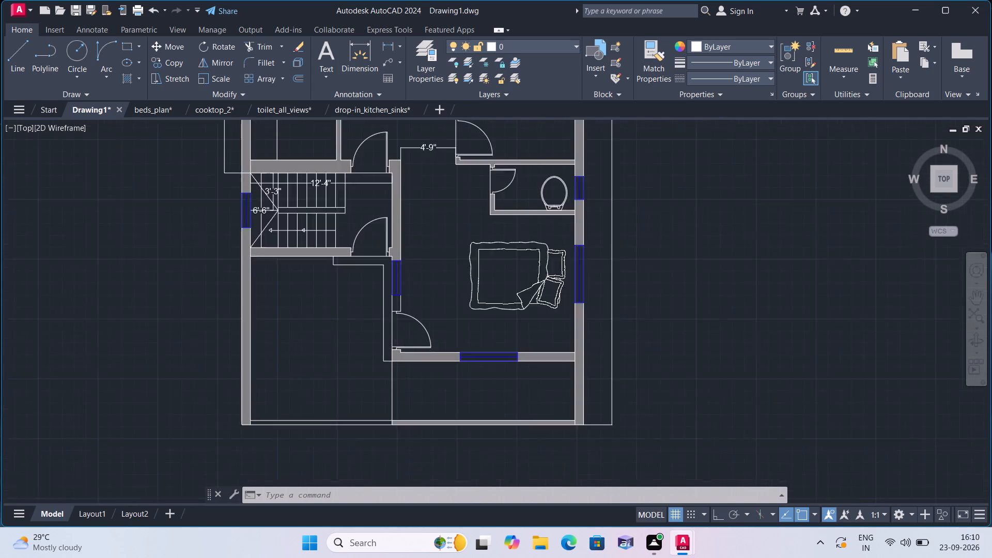
key("space")
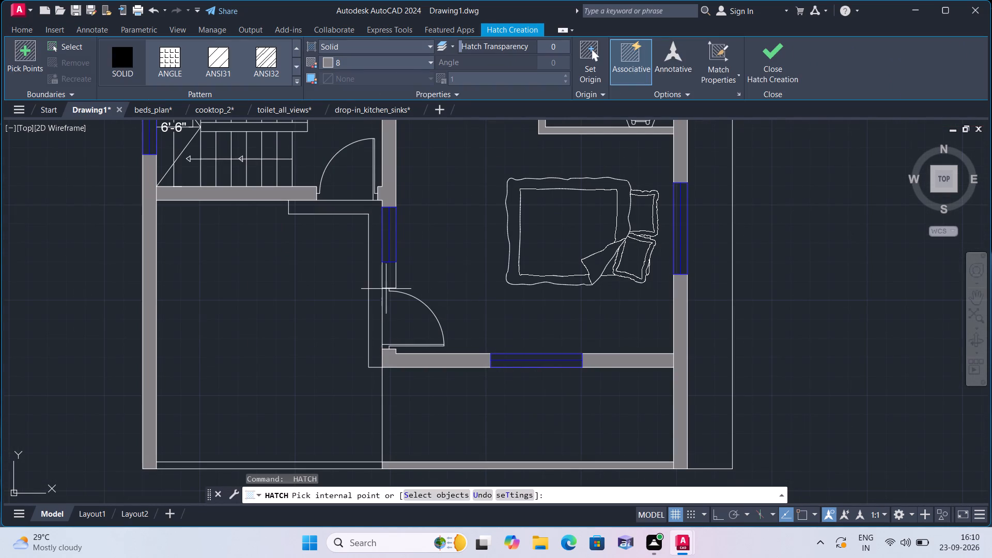
scroll(369, 288, "up", 1)
left_click(398, 272)
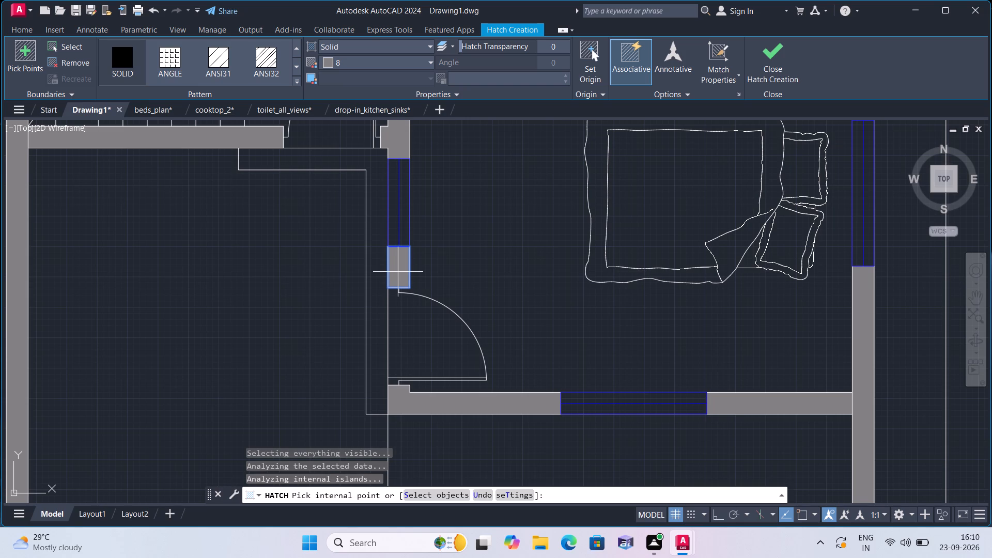
key("Escape")
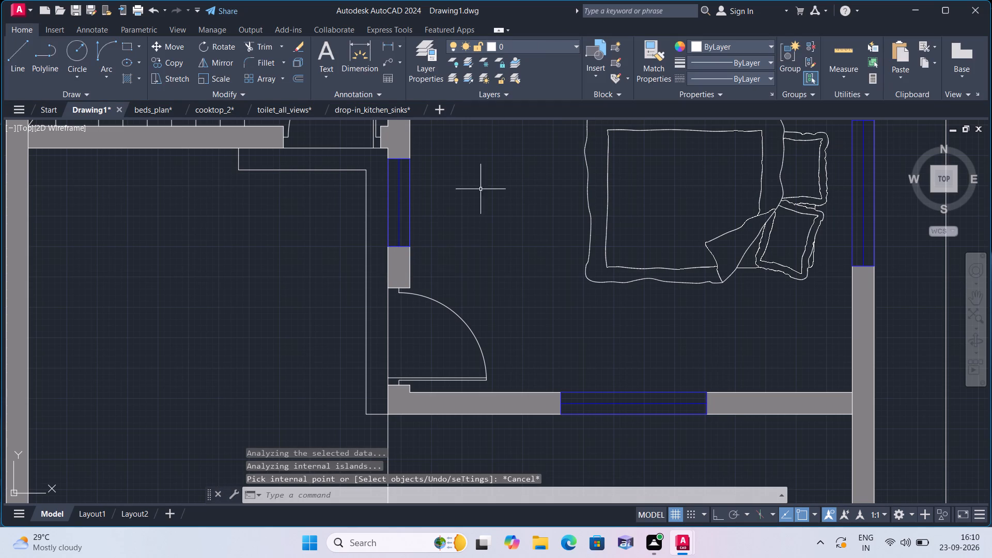
Make Layer2 current and draw a diagonal line across the unfilled front wall opening, from its upper-left corner to its lower-right corner.
left_click(551, 50)
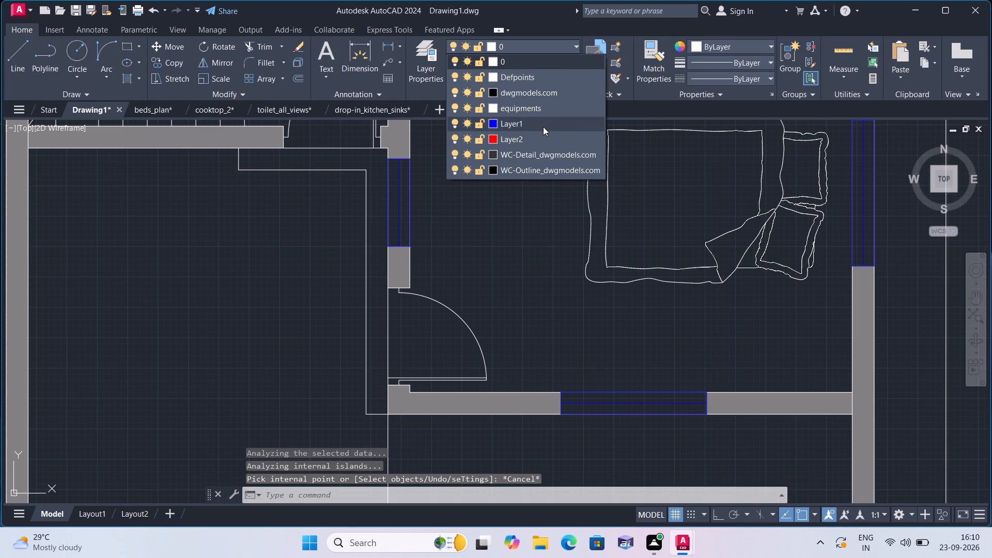
left_click(540, 135)
scroll(540, 135, "down", 3)
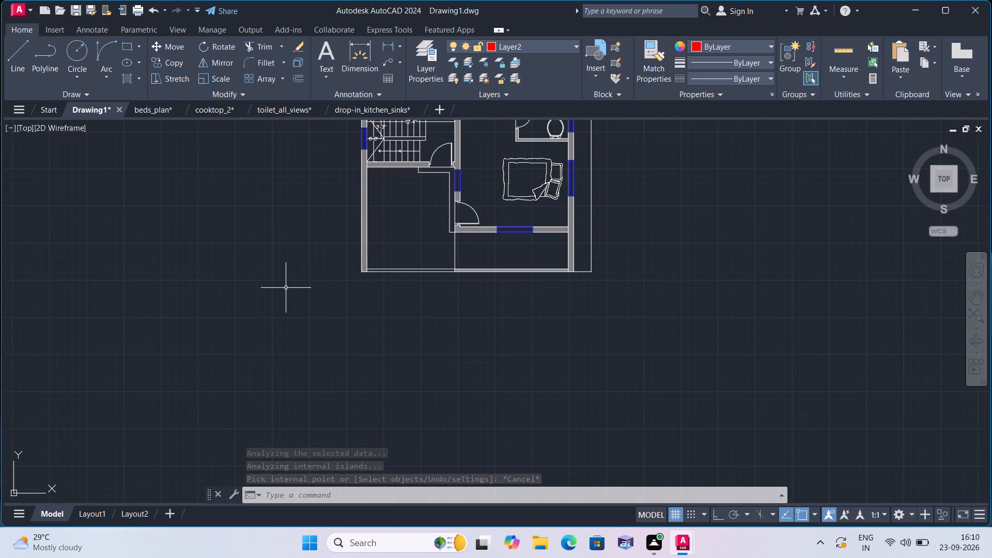
middle_click_drag(275, 282, 280, 156)
scroll(284, 147, "down", 3)
scroll(337, 156, "up", 2)
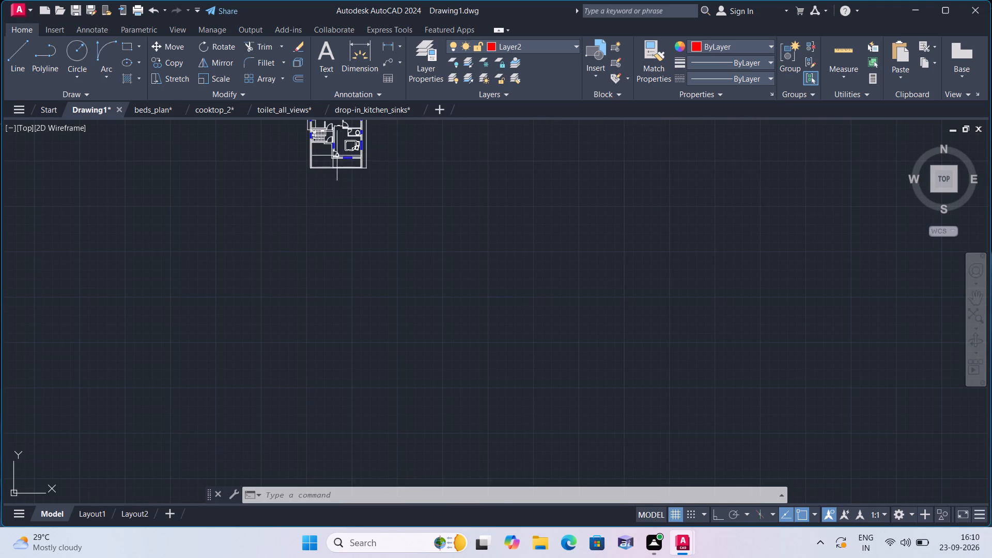
scroll(337, 156, "up", 3)
scroll(317, 32, "down", 7)
key("l")
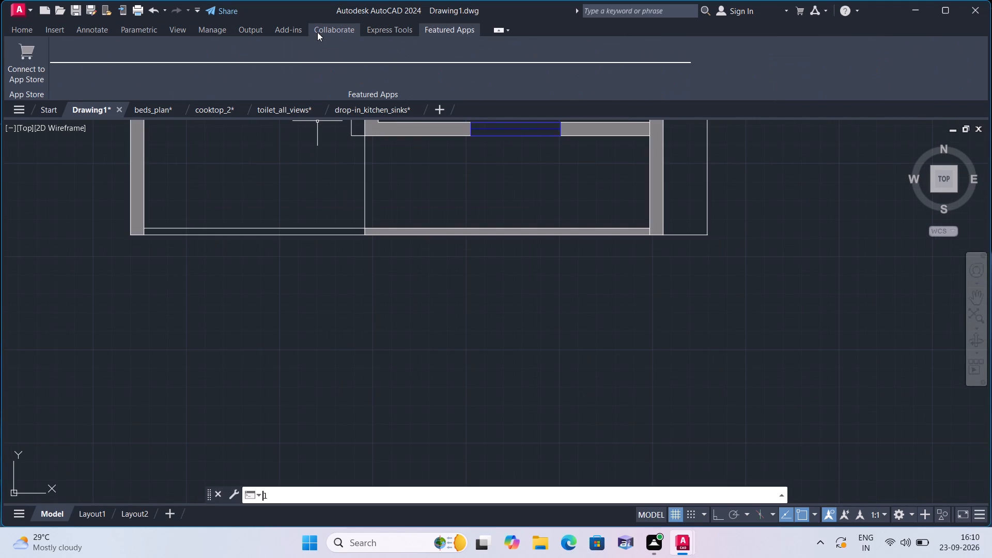
key("space")
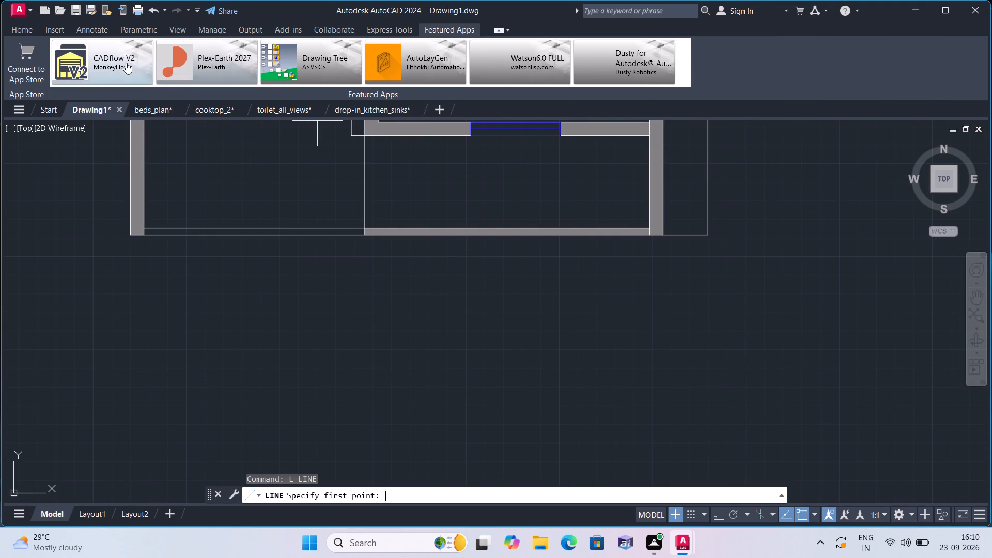
left_click(23, 24)
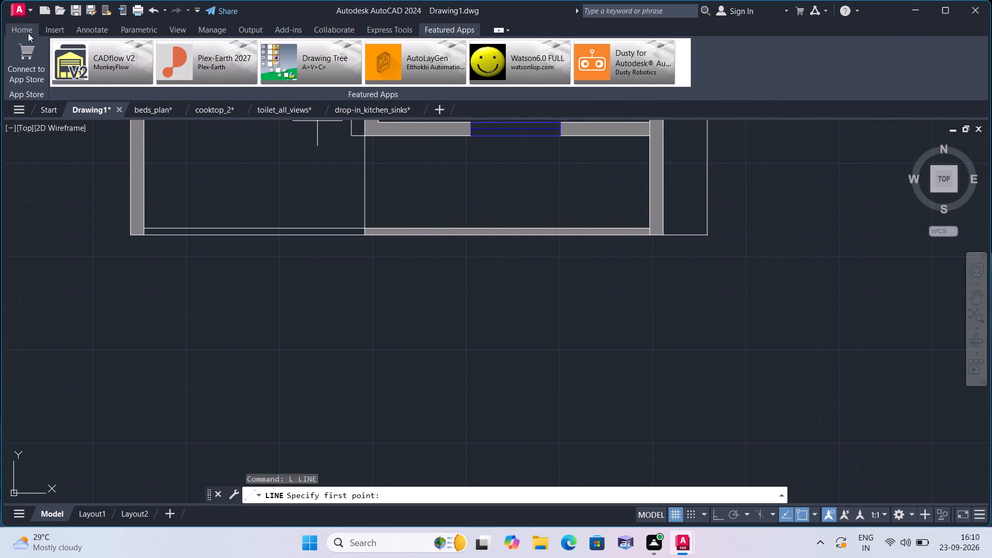
left_click(23, 31)
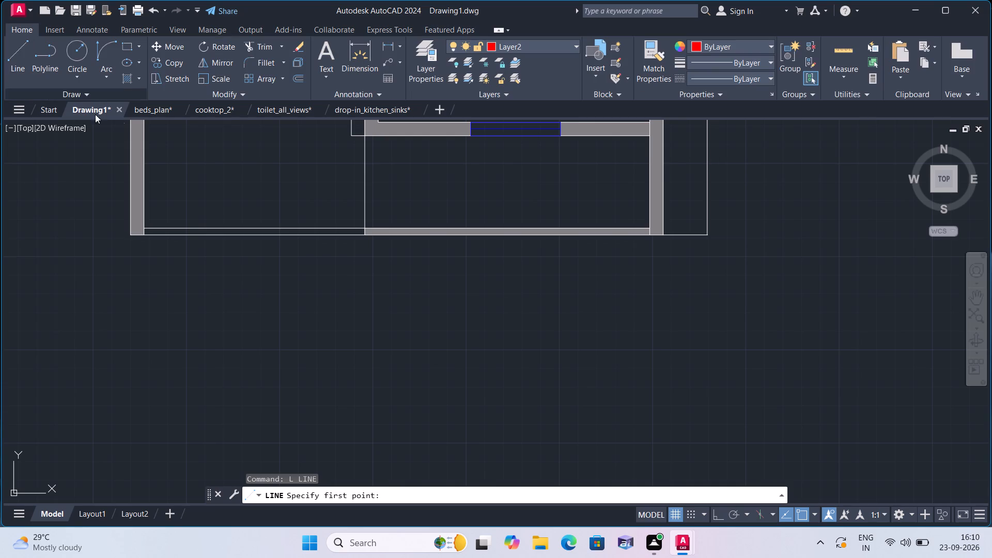
scroll(133, 218, "up", 5)
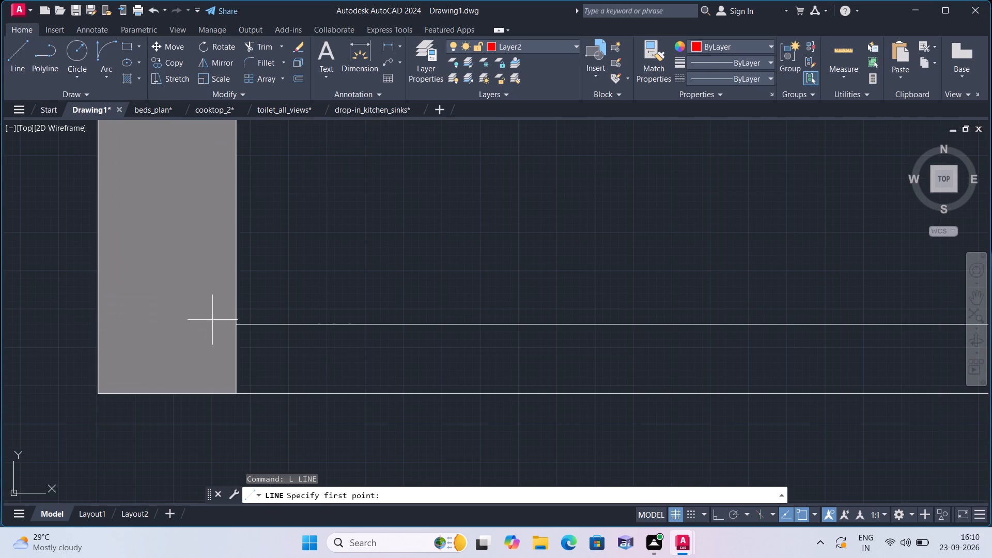
left_click(237, 323)
scroll(343, 358, "down", 1)
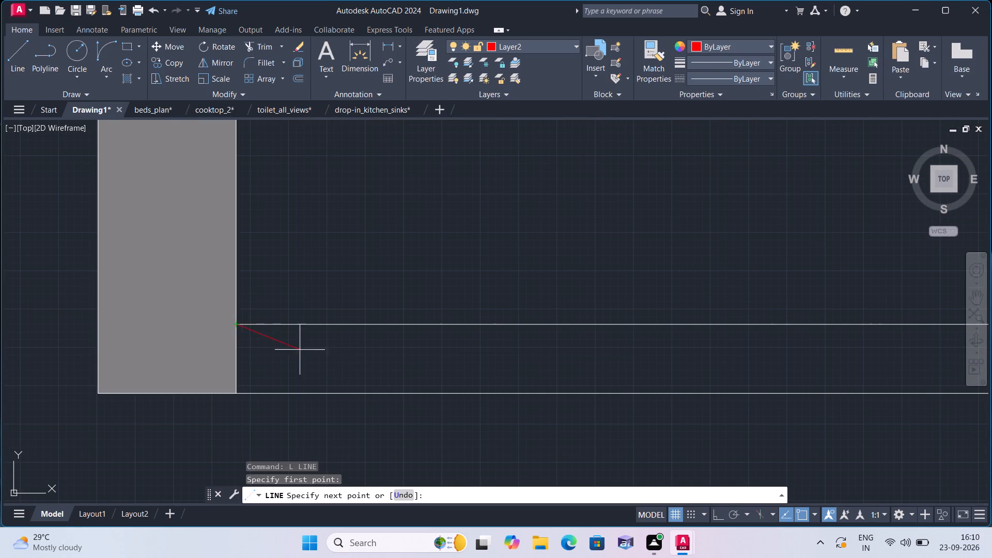
middle_click_drag(383, 349, 70, 301)
scroll(198, 312, "down", 3)
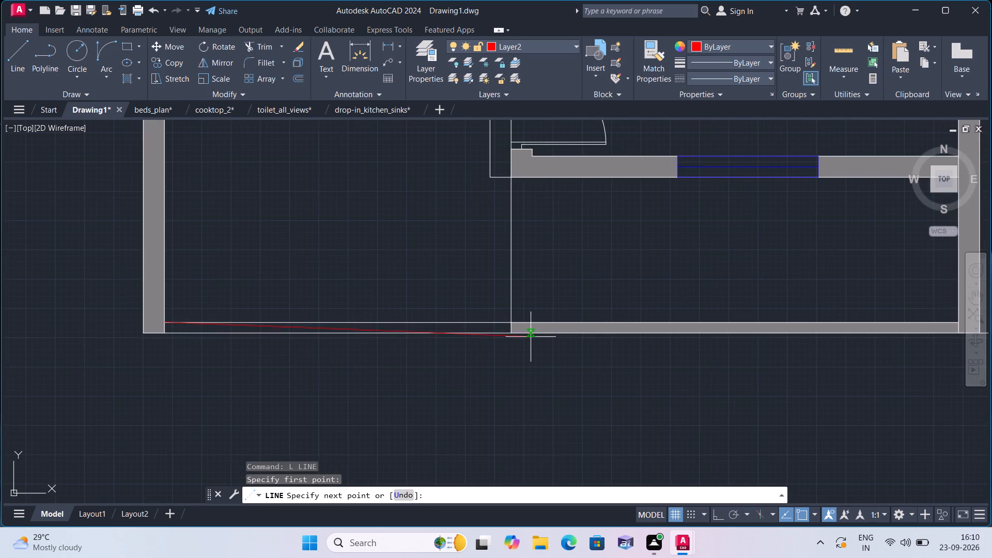
scroll(531, 337, "up", 4)
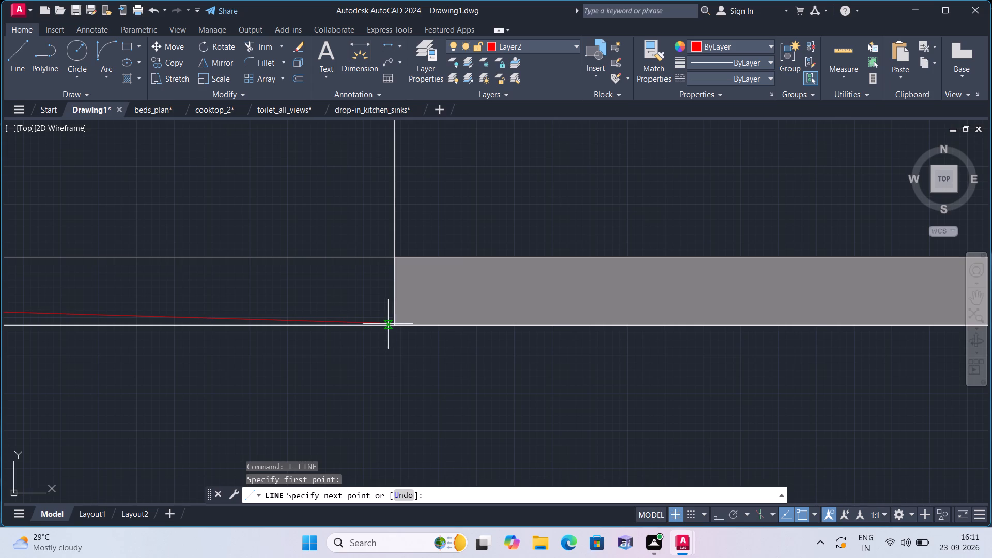
left_click(391, 322)
key("space")
Draw the opposite diagonal across the same front opening, from its upper-right corner to its lower-left corner, completing the cross.
key("space")
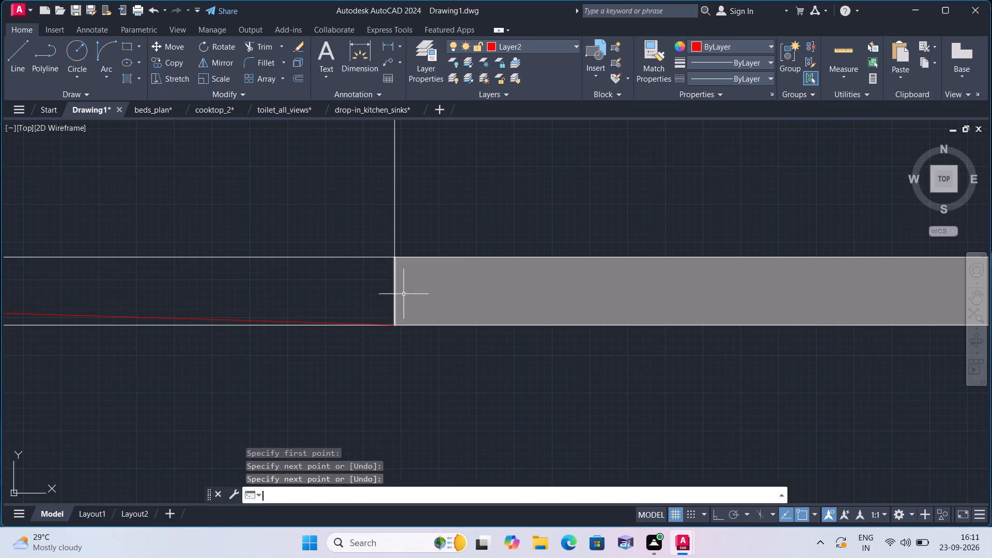
left_click(392, 257)
scroll(297, 263, "down", 3)
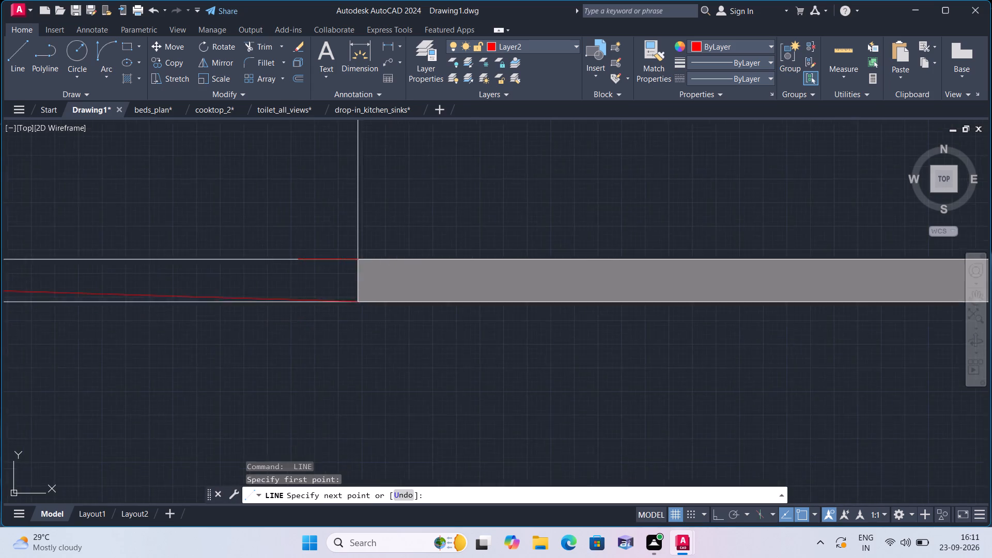
middle_click_drag(267, 278, 497, 303)
scroll(74, 311, "down", 1)
middle_click_drag(59, 315, 247, 358)
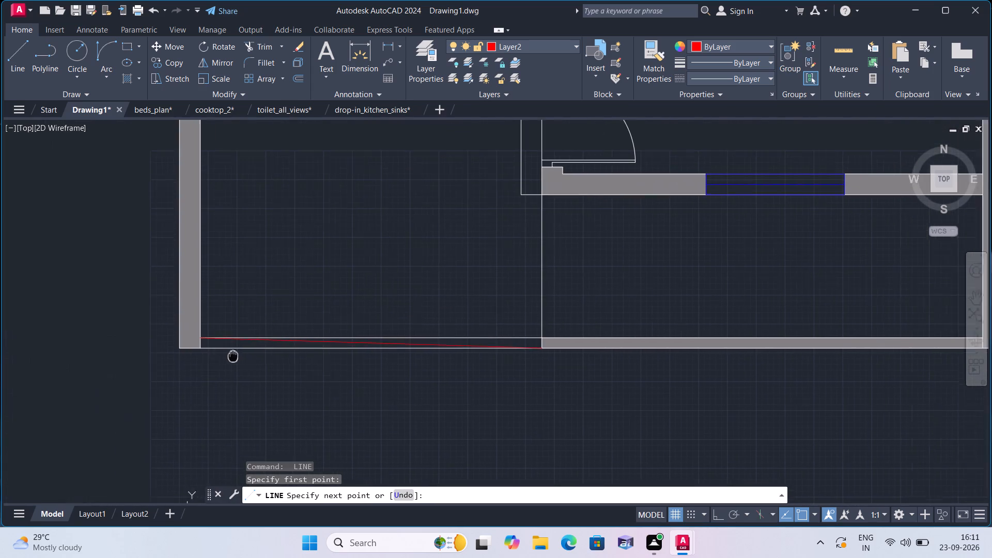
scroll(227, 351, "up", 5)
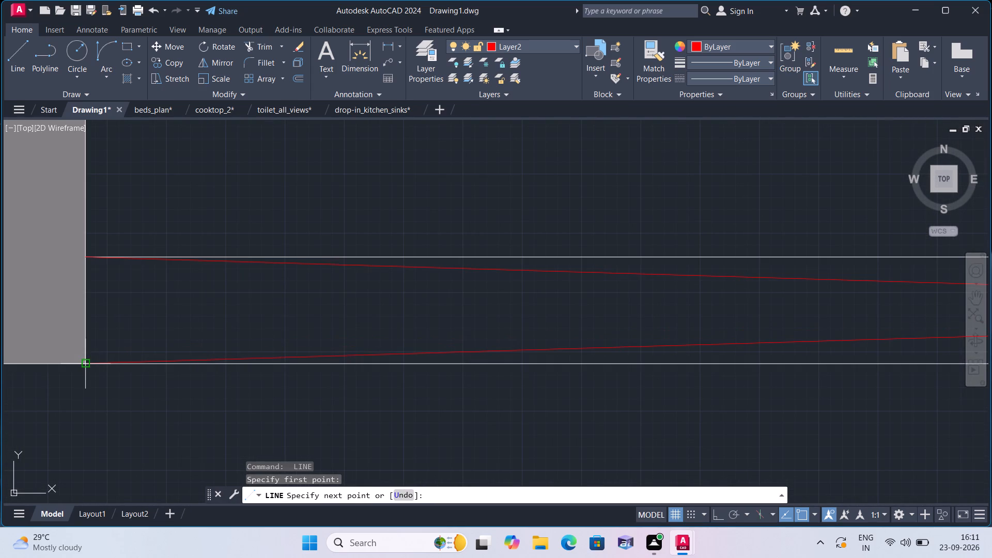
left_click(83, 364)
key("space")
scroll(108, 315, "down", 5)
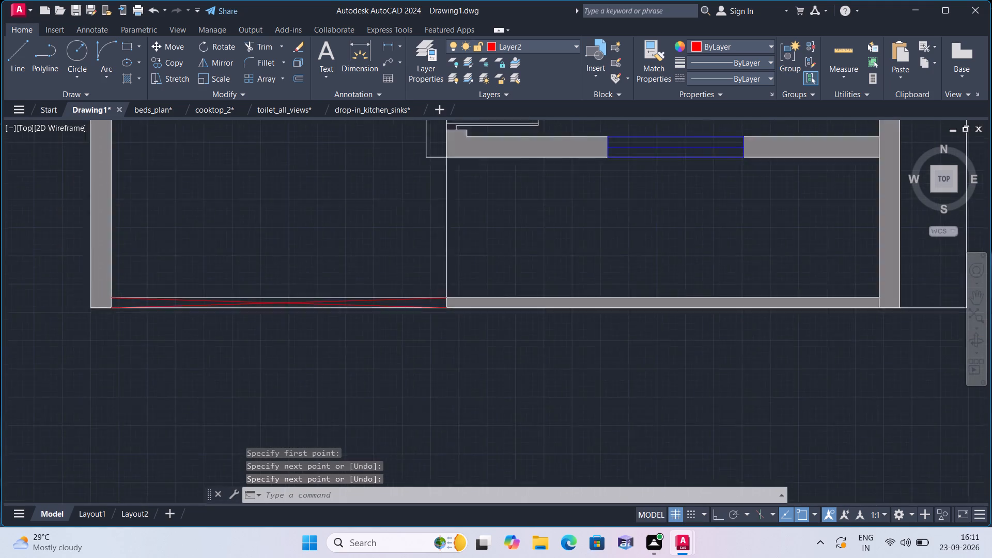
scroll(115, 300, "down", 1)
middle_click_drag(151, 260, 134, 384)
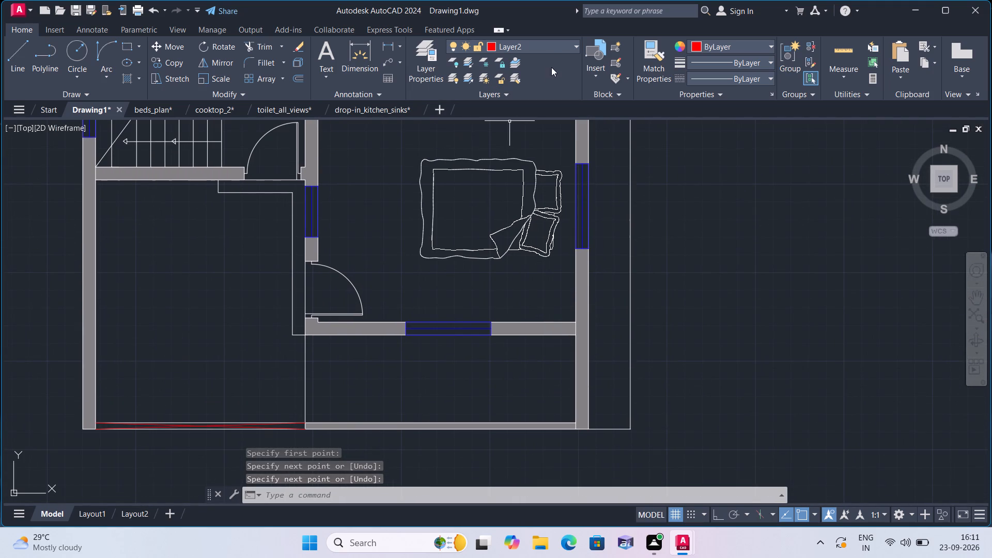
Make layer 0 the current layer.
left_click(554, 48)
left_click(547, 60)
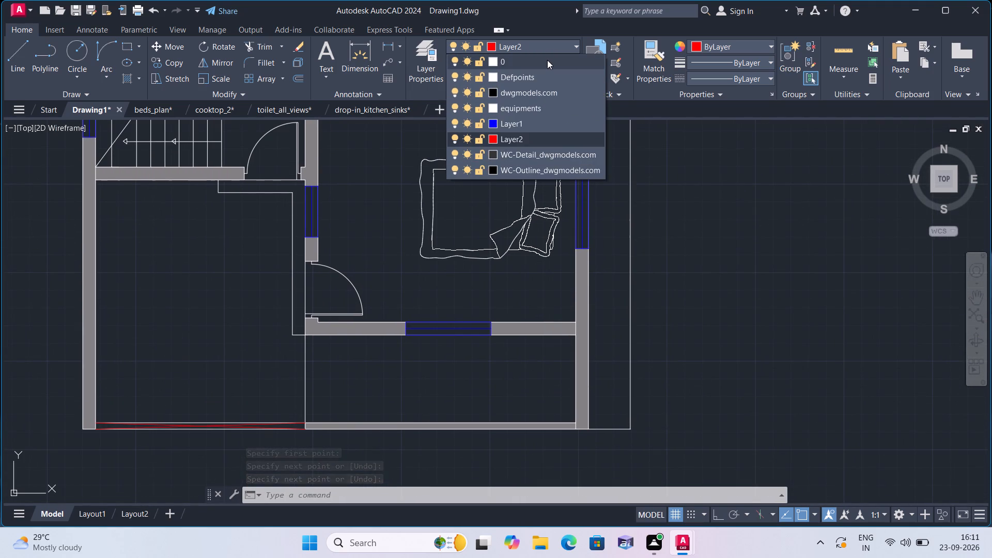
Add a two-line multiline text label in the plan's upper-left toilet reading TOILET, 6'-0"X7'-0".
scroll(546, 59, "down", 3)
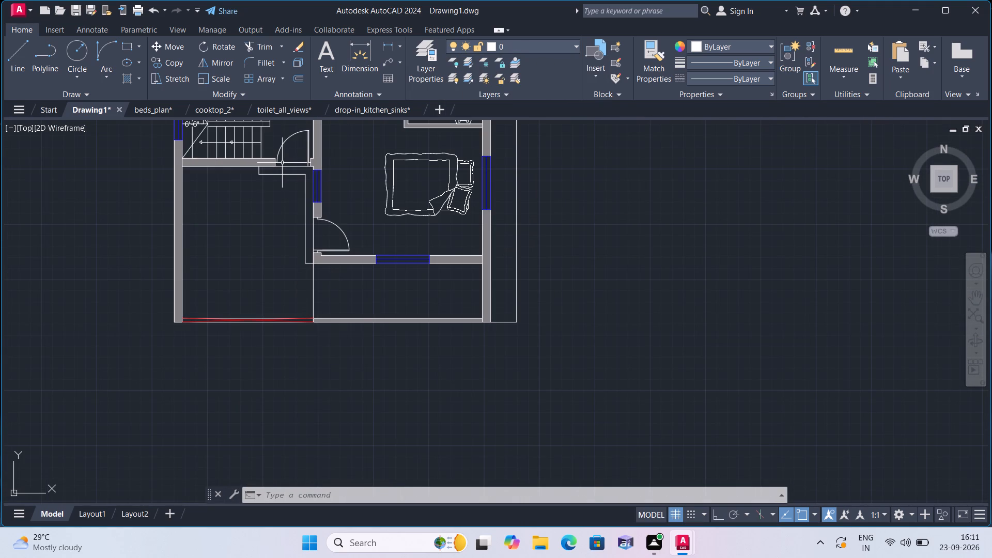
scroll(237, 194, "down", 1)
middle_click_drag(236, 222, 246, 321)
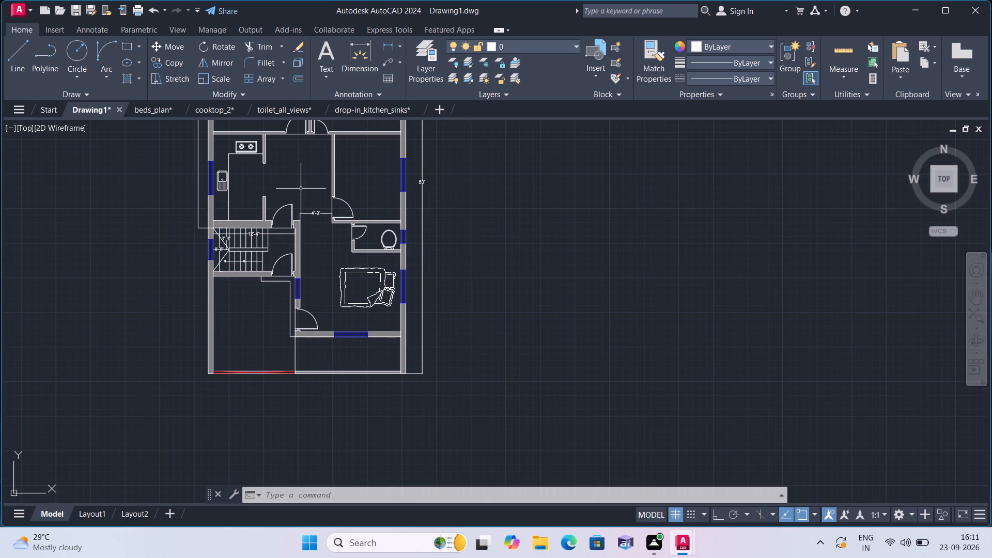
middle_click_drag(301, 189, 349, 365)
middle_click_drag(343, 238, 373, 289)
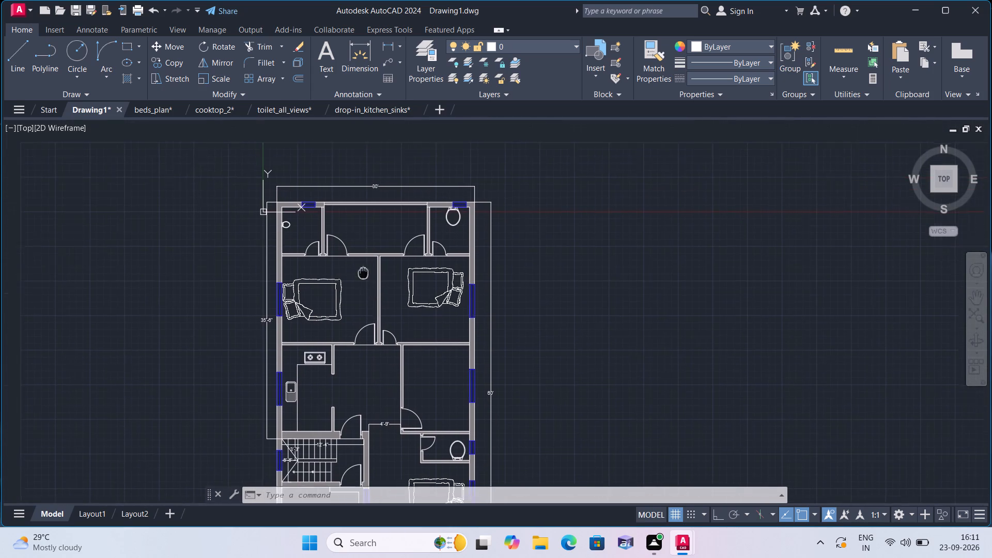
middle_click_drag(373, 289, 409, 346)
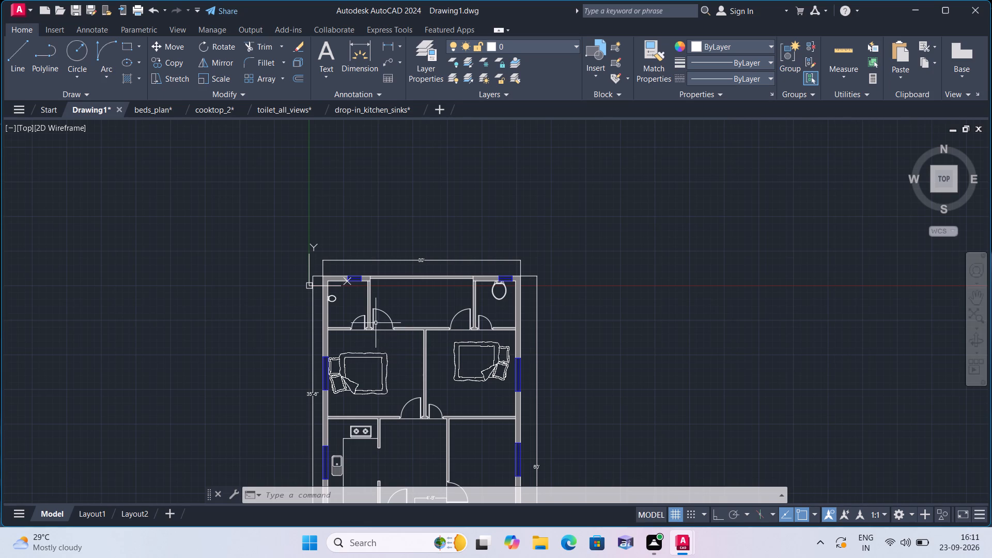
scroll(365, 296, "up", 3)
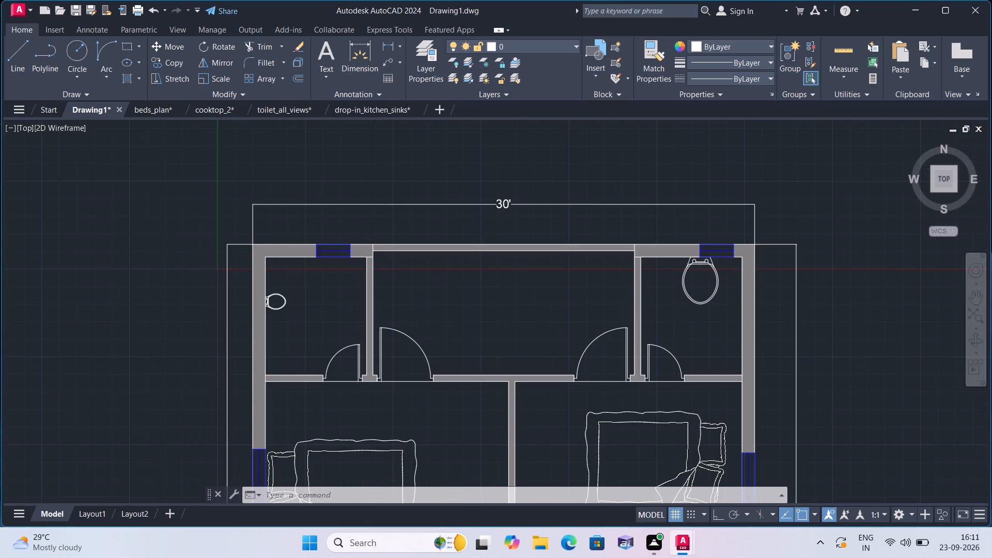
type("mt")
key("space")
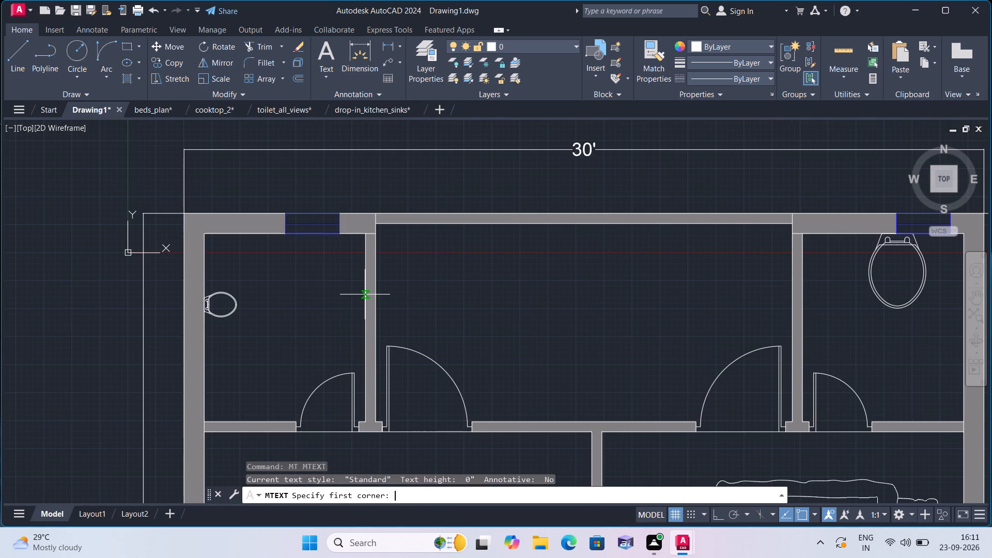
triple_click(278, 316)
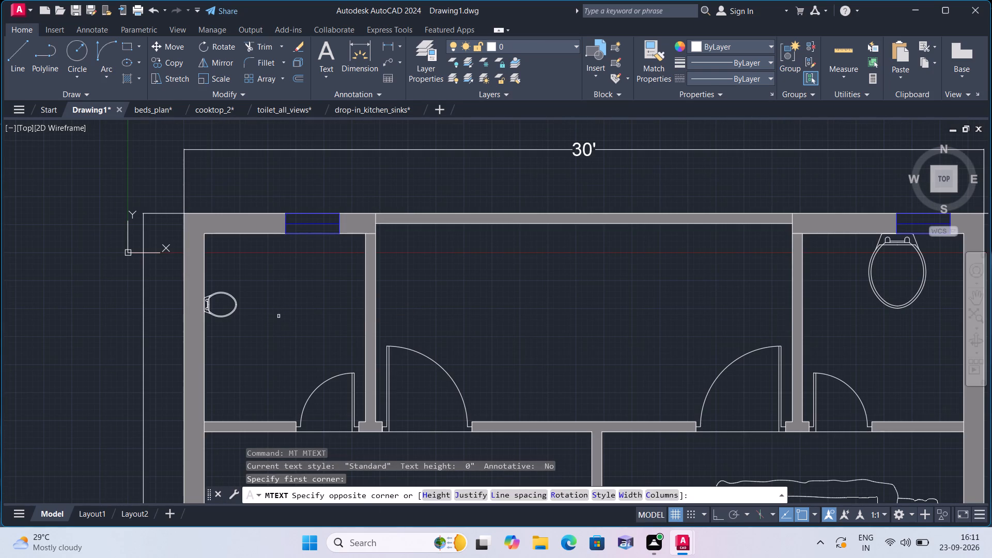
left_click(278, 316)
type("toi")
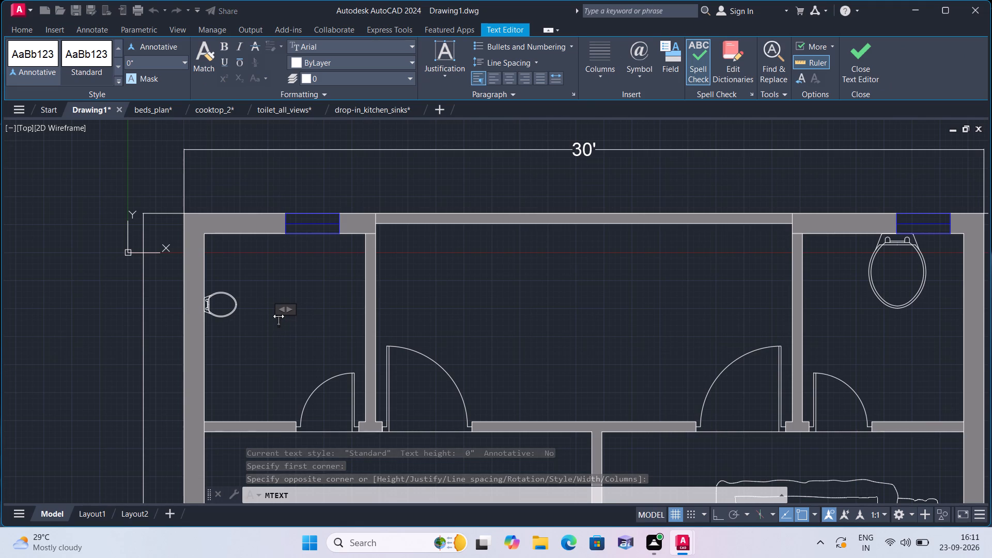
type("TOILET")
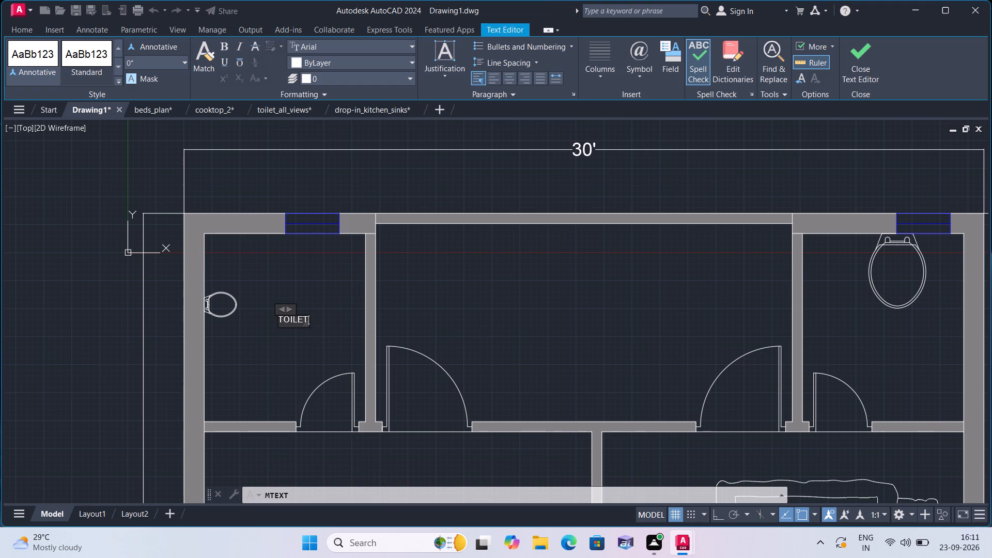
key("Return")
type("6'-0\"")
key("x")
type("7'-0\"")
left_click(268, 364)
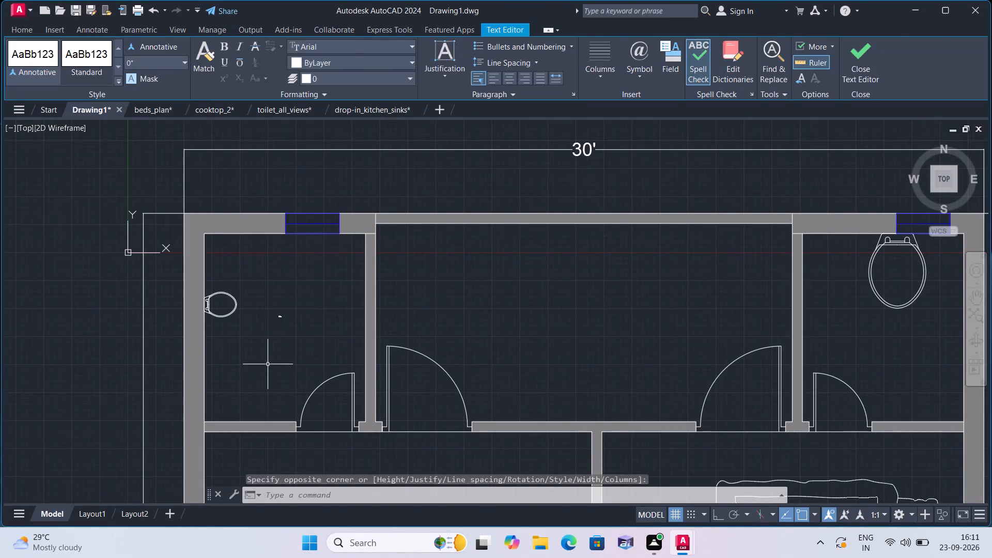
Add a two-line multiline text label in the open space between the two upper toilets reading OPEN AREA, 15-6"X7'-5".
key("space")
left_click_drag(554, 324, 554, 337)
triple_click(554, 337)
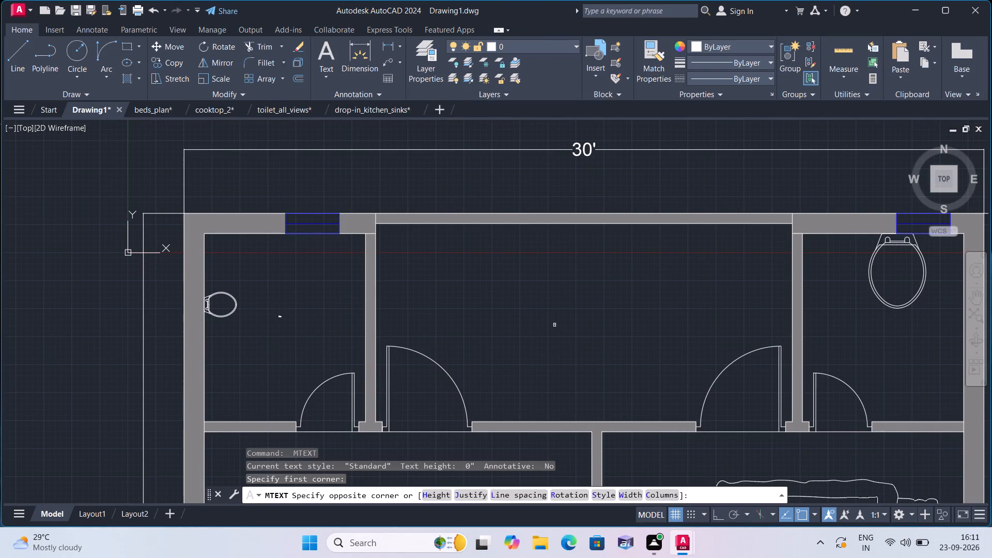
type("OP")
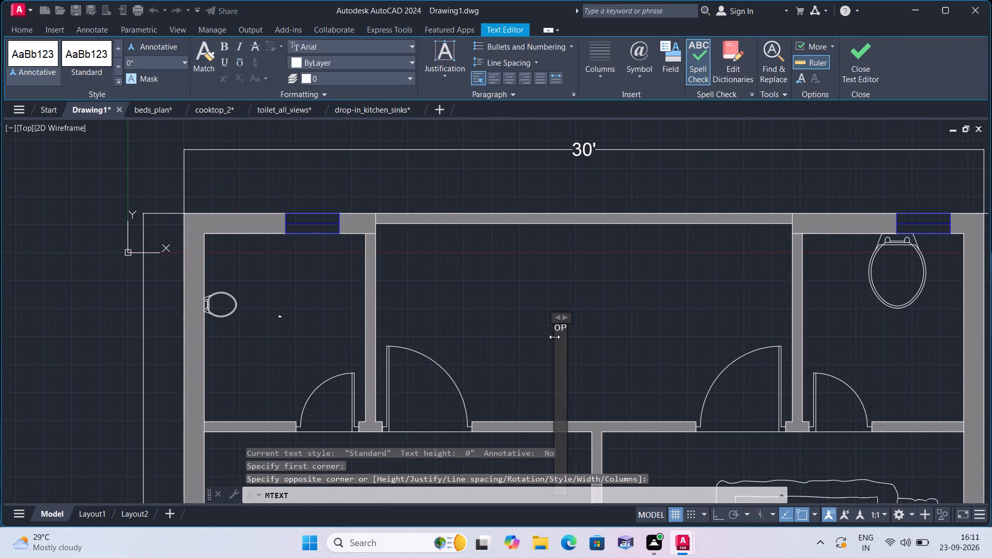
type("EN")
key("space")
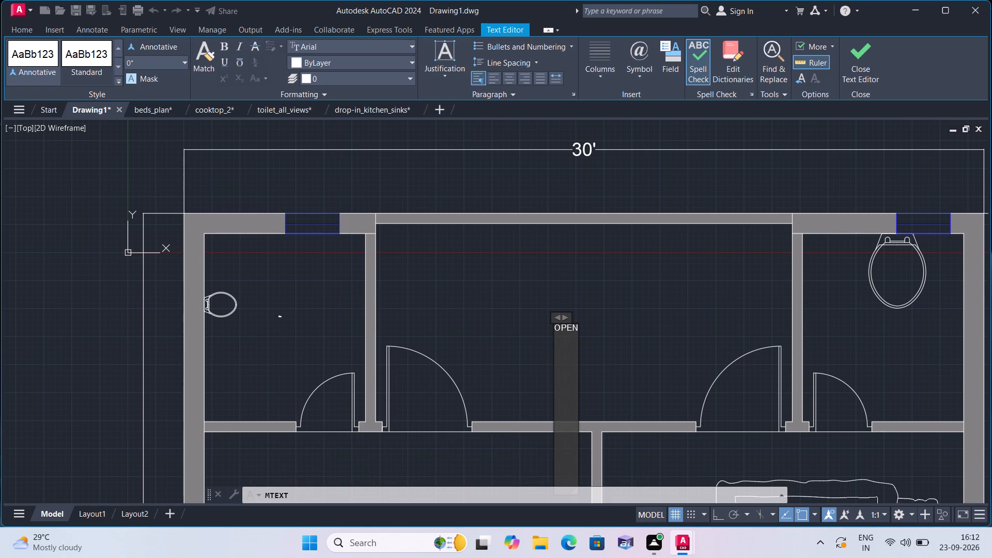
key("a")
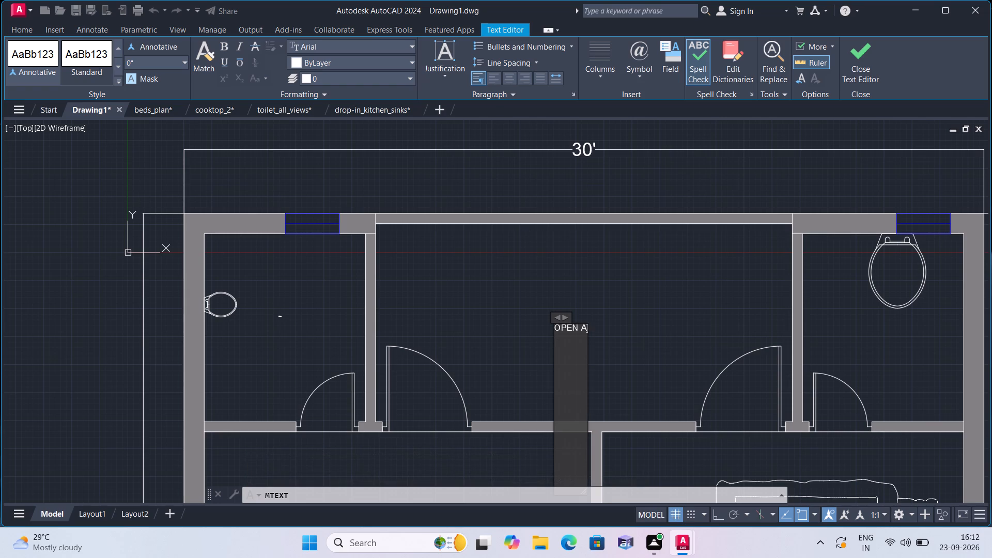
key("r")
type("EA")
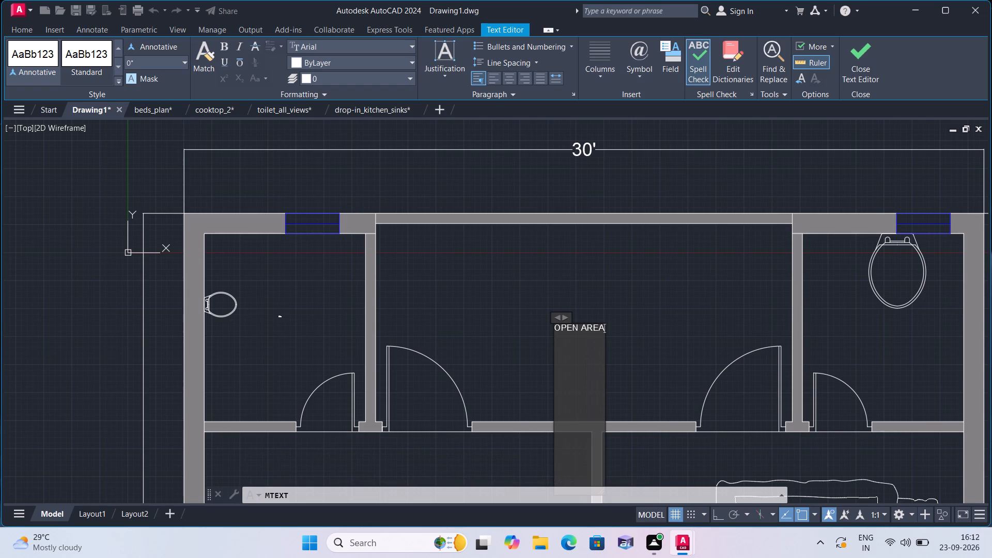
key("Return")
type("15-6\"")
key("x")
type("7'-5\"")
left_click(467, 301)
Add a two-line multiline text label in the plan's upper-right toilet, below the WC, reading TOILET, 6'-0"X7'-0".
key("space")
middle_click_drag(488, 323, 484, 321)
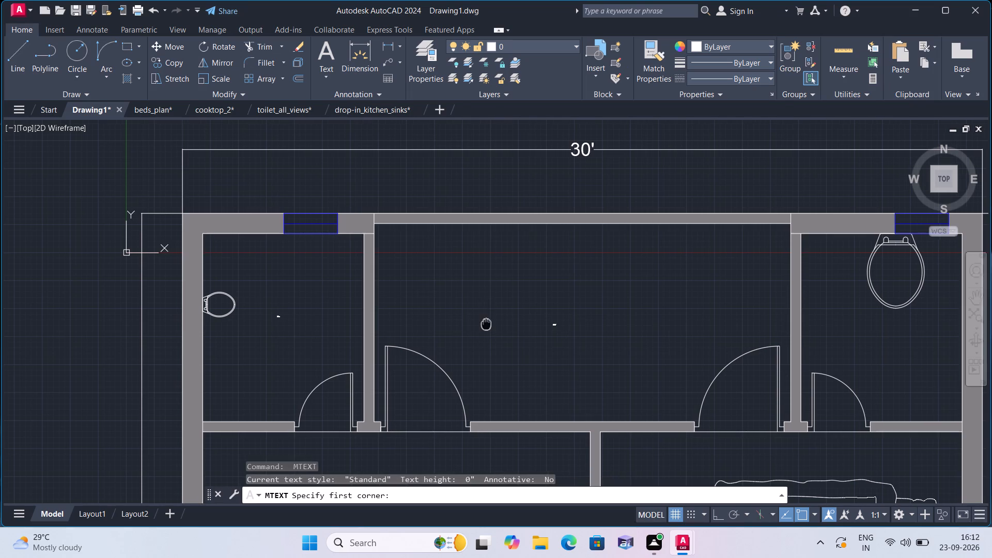
middle_click_drag(484, 321, 444, 213)
triple_click(794, 235)
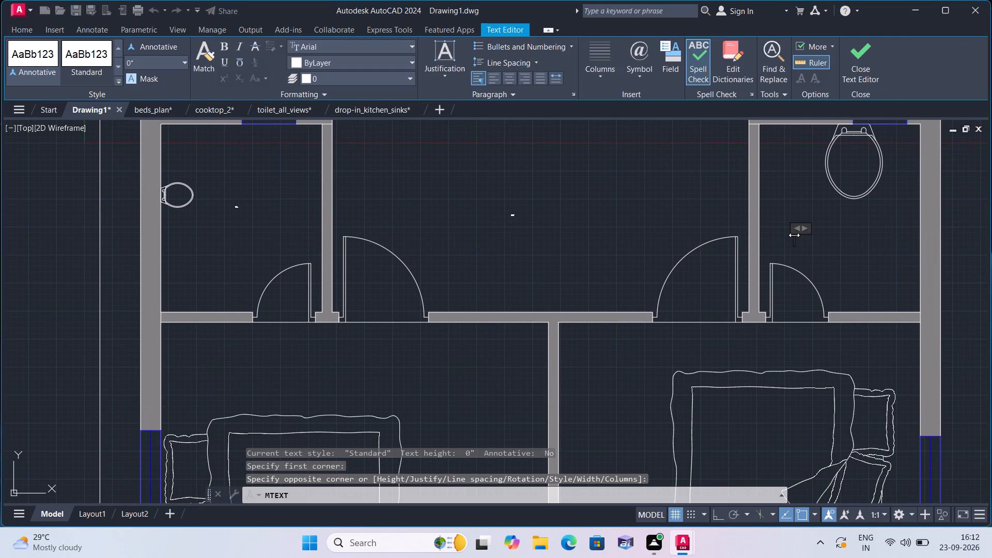
type("TOILET")
key("Return")
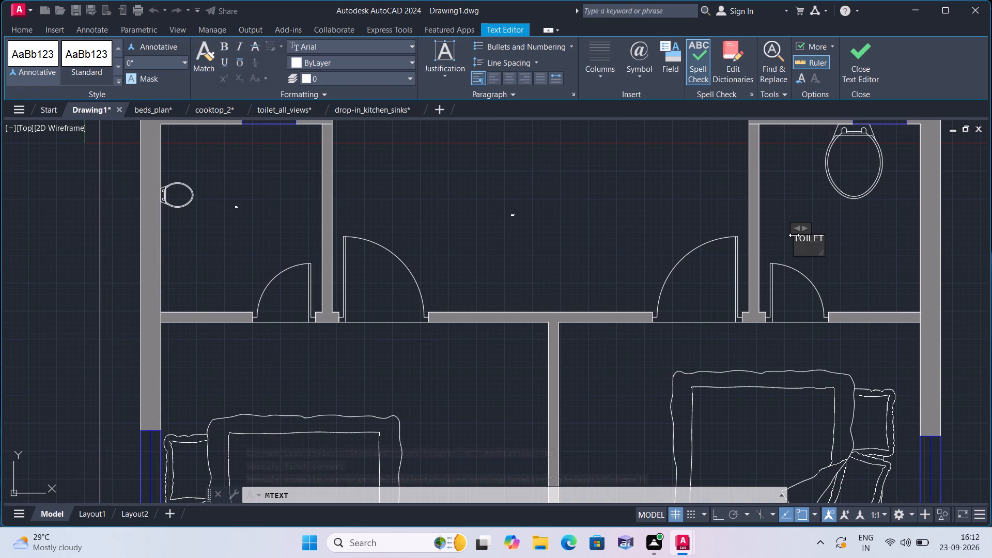
type("6'-0\"X")
type("7'-0\"")
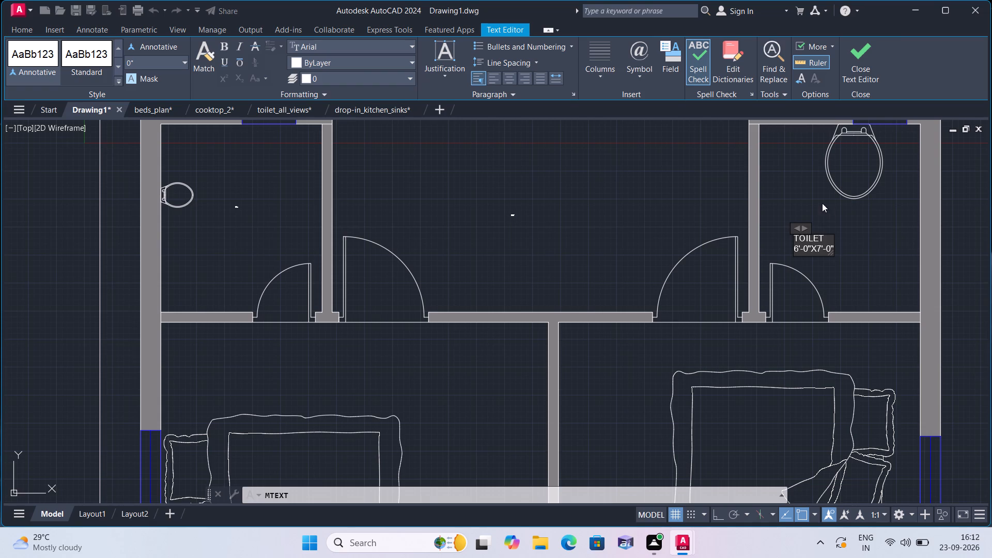
left_click(822, 203)
Add a two-line multiline text label above the bed in the upper-left bedroom reading BEDROOM-1, 14'-5"X13'-0".
key("space")
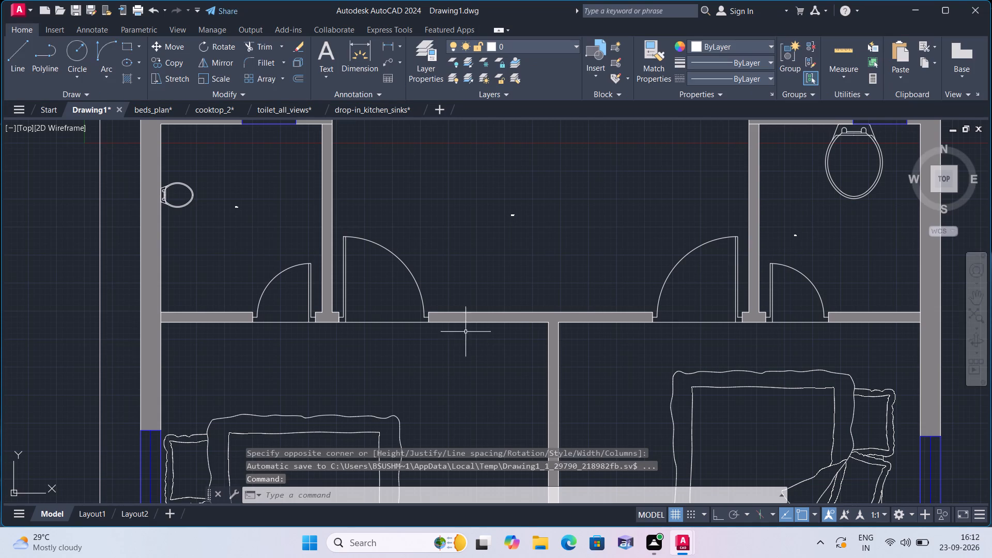
triple_click(348, 380)
left_click(348, 380)
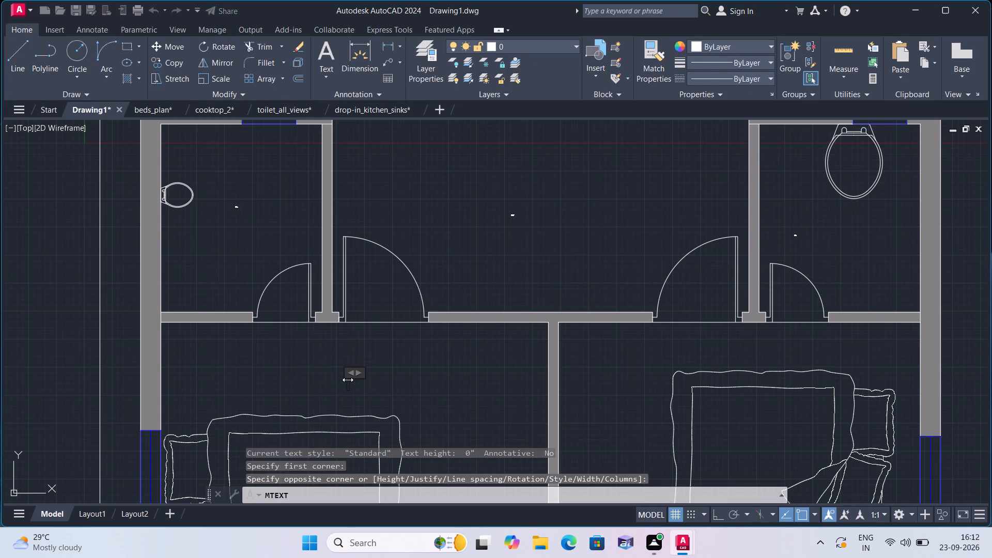
type("BEDROOM-1")
key("Return")
type("14'-5\"X")
type("13'-0\"")
left_click(450, 405)
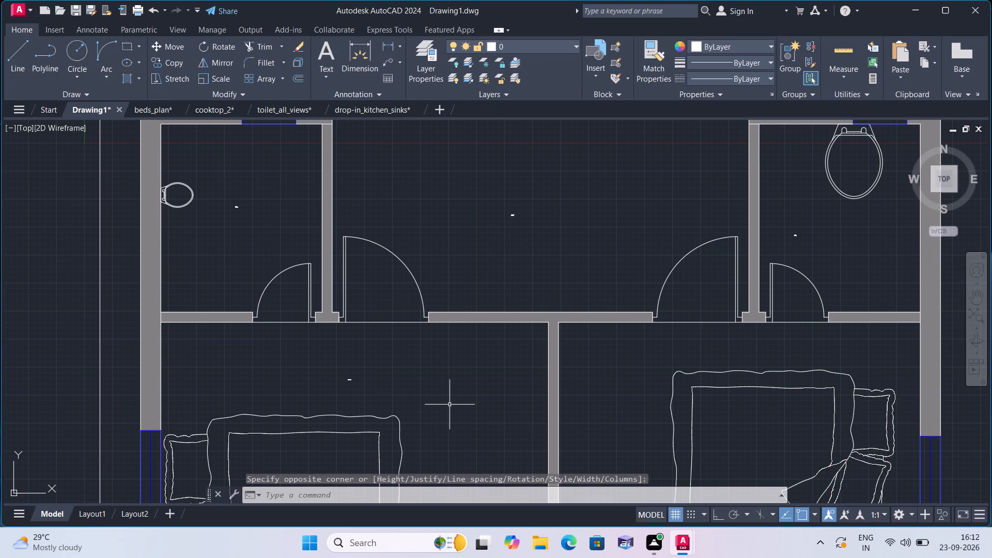
Add a two-line multiline text label below the bed in the upper-right bedroom reading BEDROOM-2, 13'-6"X13'-0".
key("space")
middle_click_drag(609, 412, 606, 410)
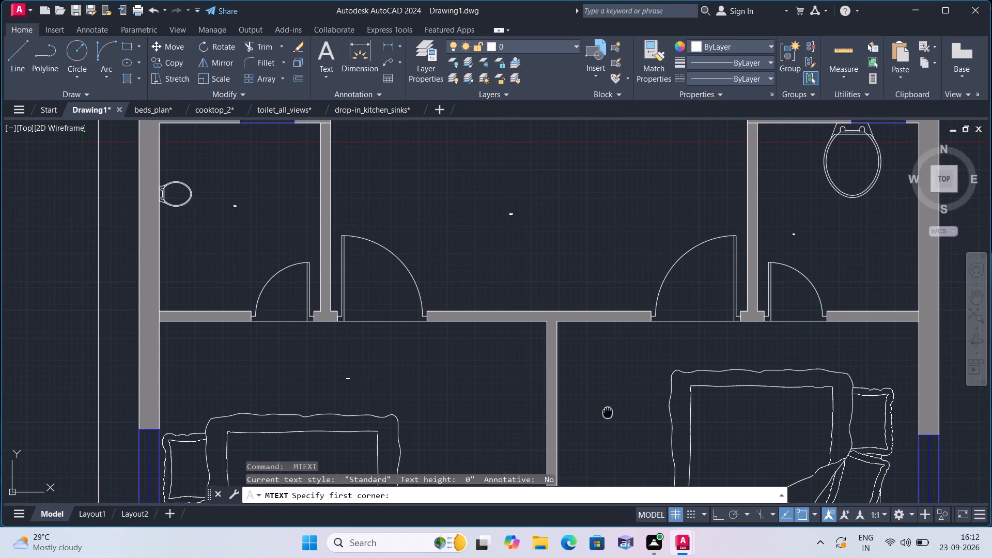
middle_click_drag(606, 410, 553, 275)
scroll(559, 289, "down", 1)
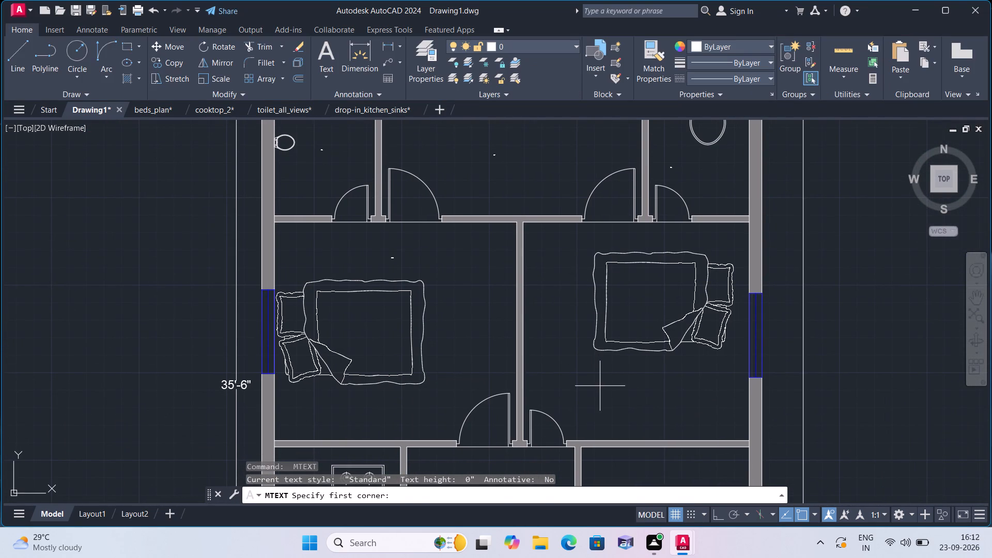
triple_click(601, 393)
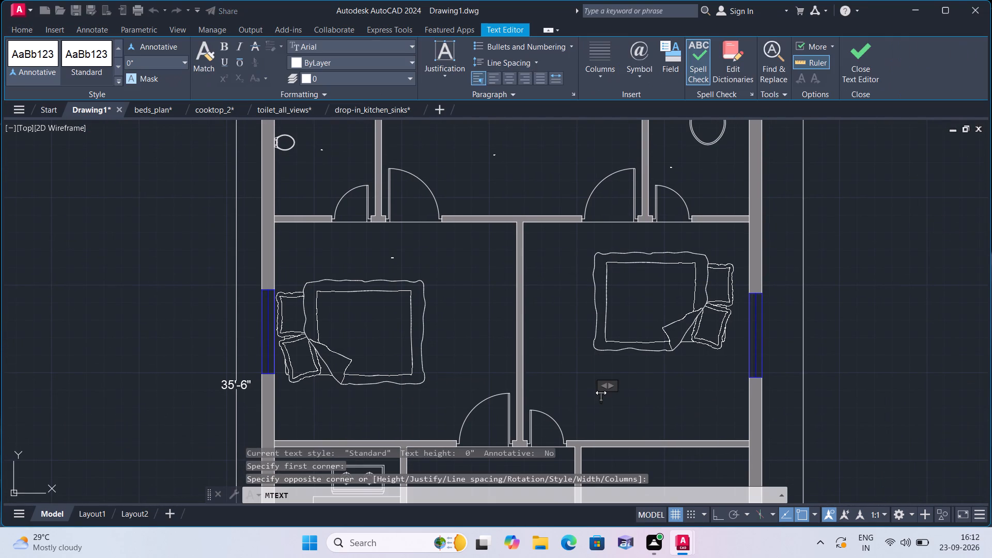
type("BEDROOM-2")
key("Return")
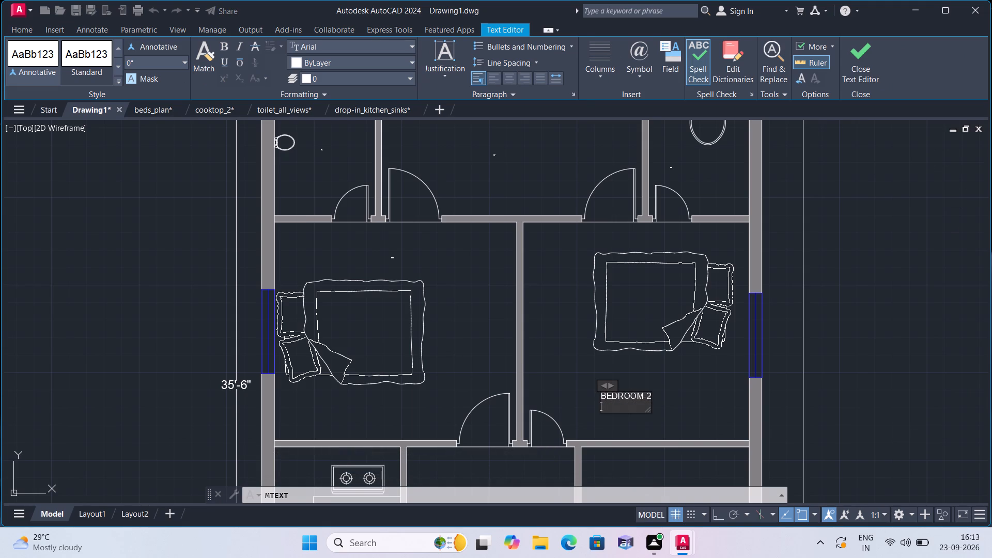
type("13'-6\"X")
type("13'-0\"")
left_click(580, 361)
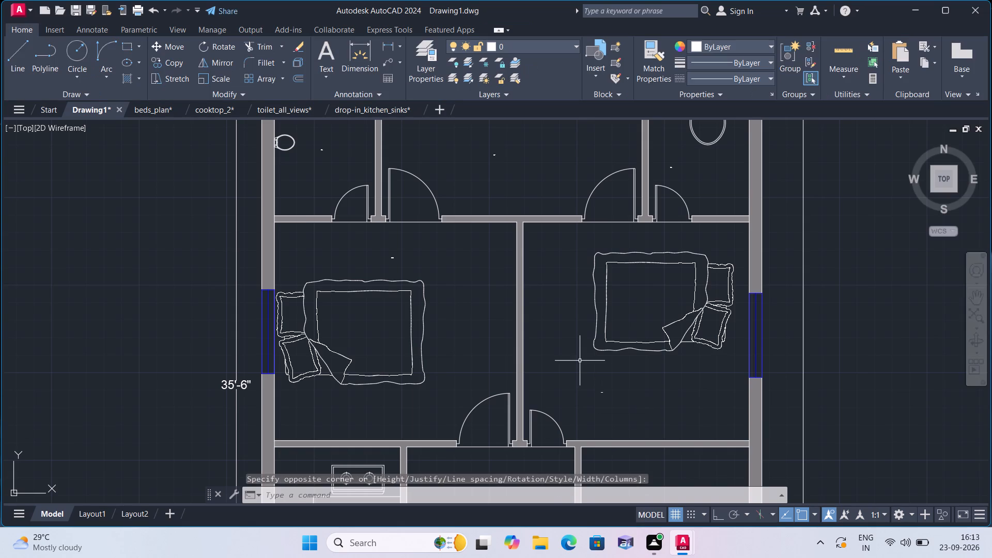
Add a two-line multiline text label in the kitchen, beside the sink counter, reading KITCHEN, 7'-6"X13'-0".
key("space")
middle_click_drag(577, 362, 623, 222)
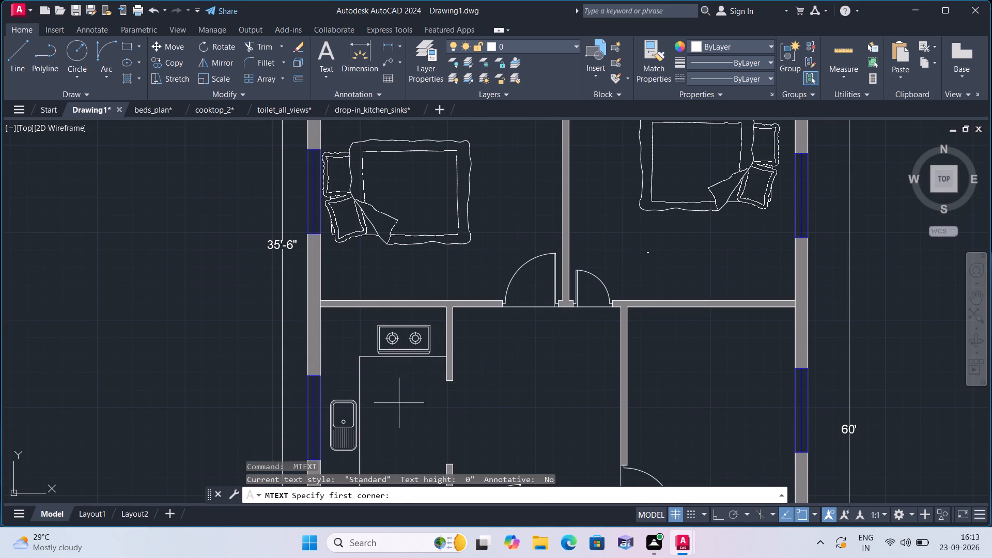
triple_click(390, 416)
type("KITCHEN")
key("Return")
type("7'")
type("-6\"X")
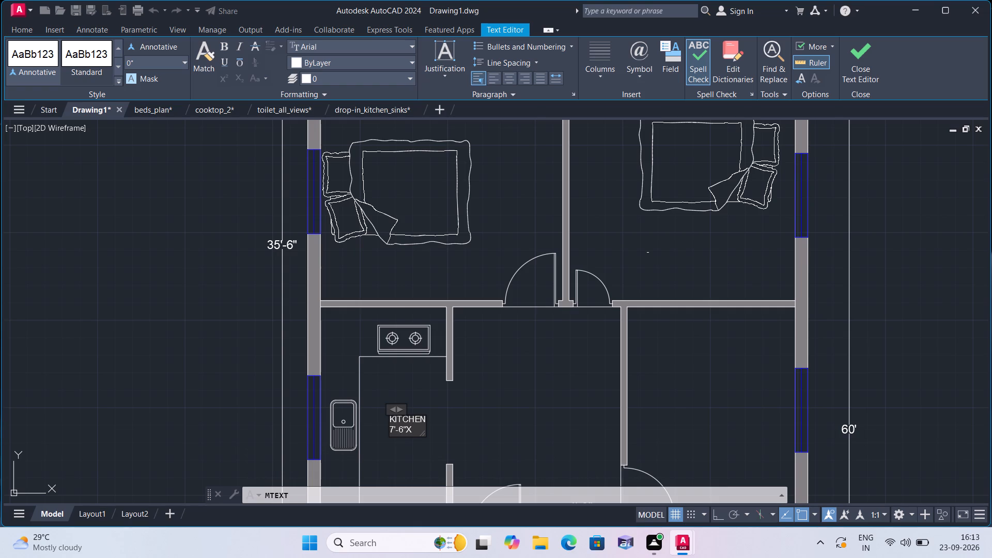
type("13'-0\"")
left_click(413, 475)
Add a two-line multiline text label in the middle room east of the kitchen reading DINING, 10'-0"X13'-0".
key("space")
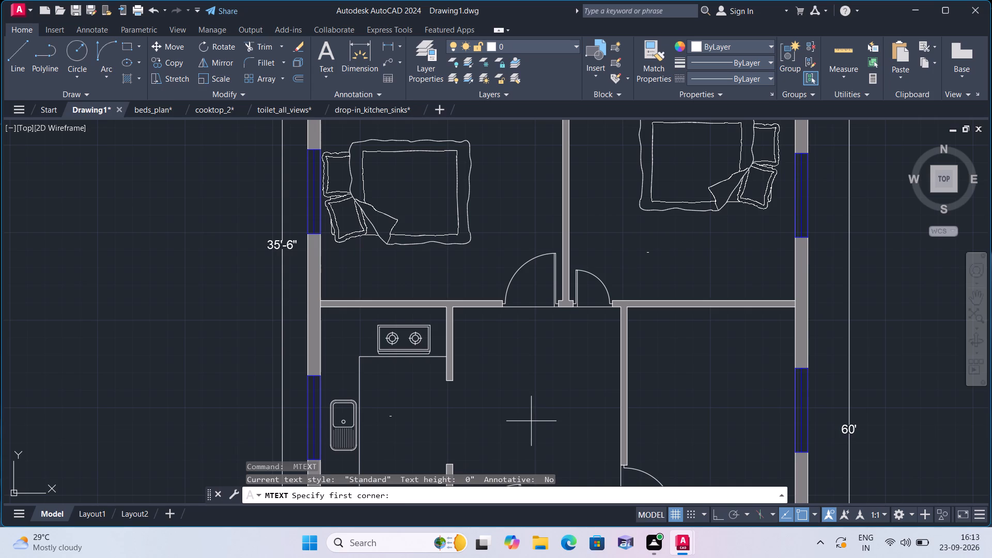
triple_click(551, 401)
left_click(551, 401)
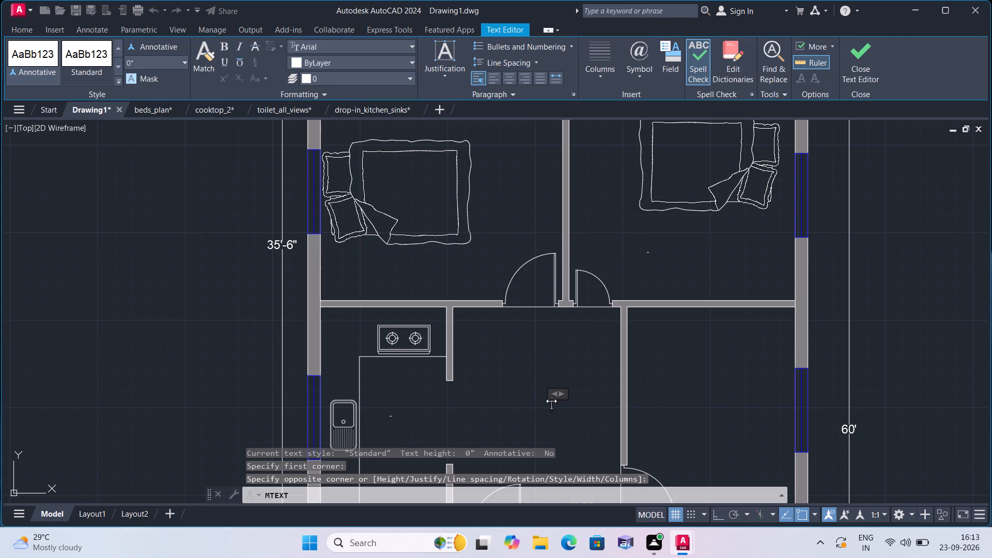
type("DINING")
key("Return")
type("10'-0\"")
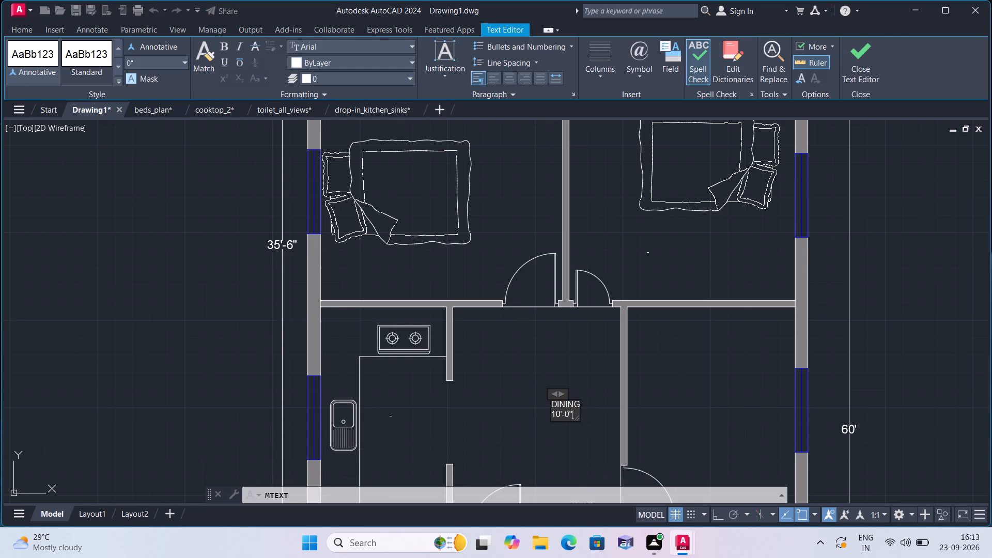
key("x")
type("13'-0\"")
left_click(525, 427)
Add a two-line multiline text label in the unfurnished room east of the dining area reading BEDROOM-3, 10'-0"X13'-0".
key("space")
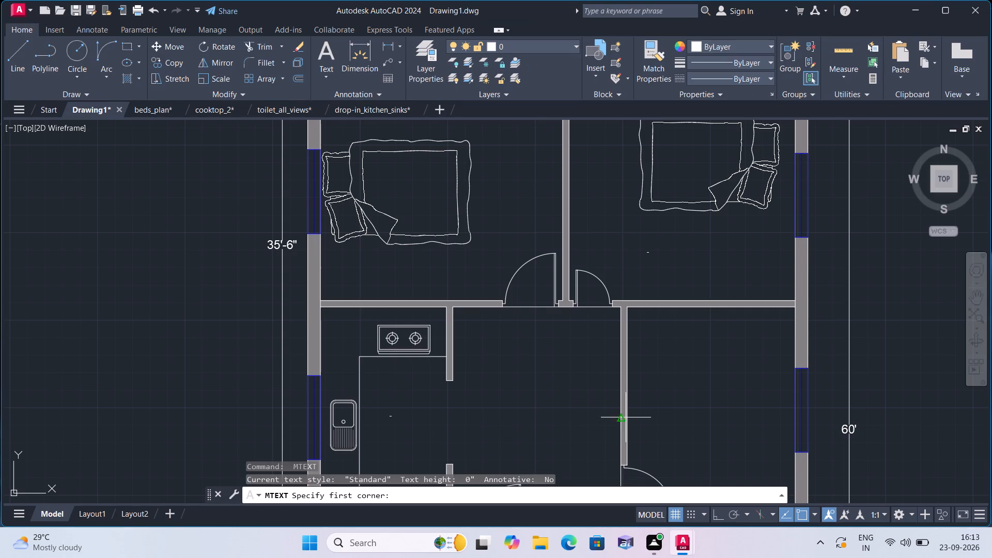
triple_click(724, 392)
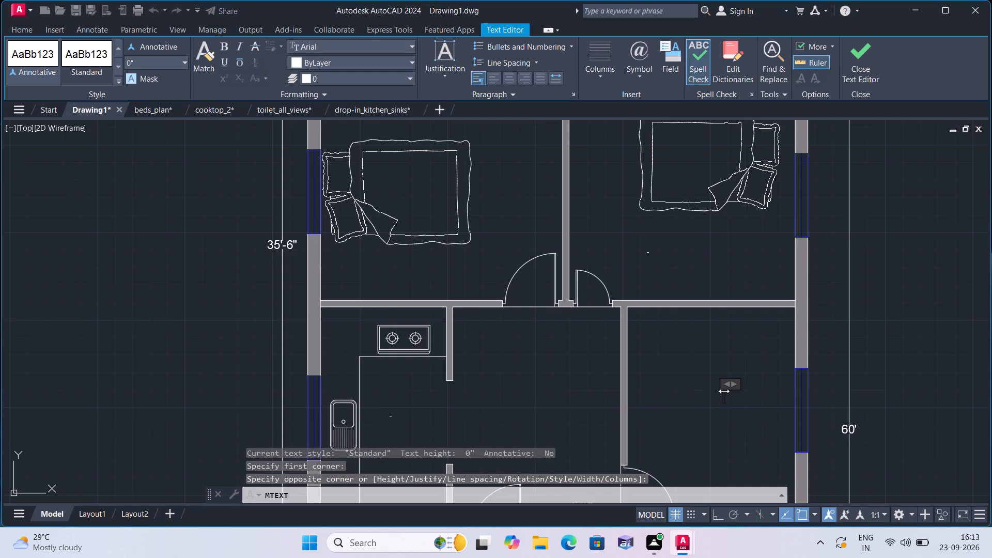
type("BEDROOM-3")
key("Return")
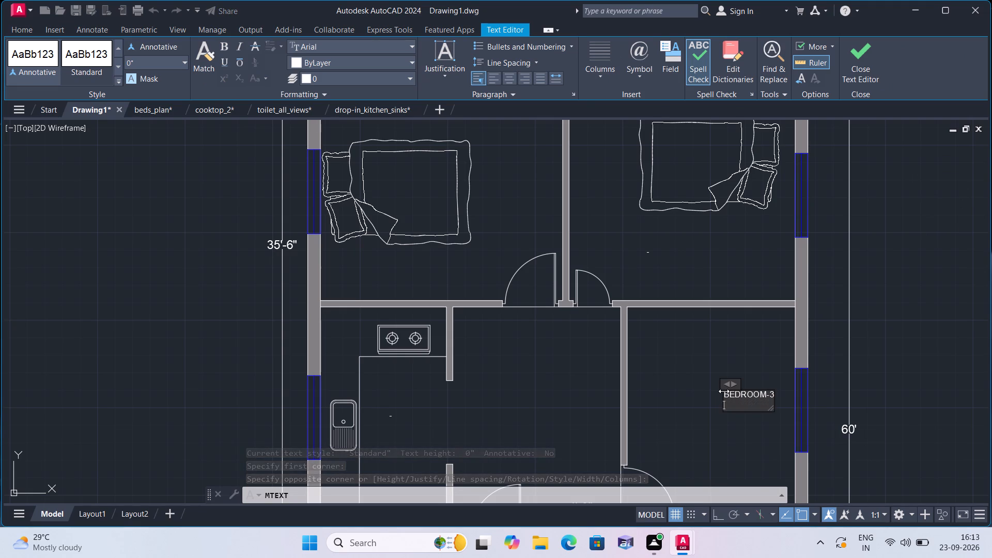
type("10'-0\"X")
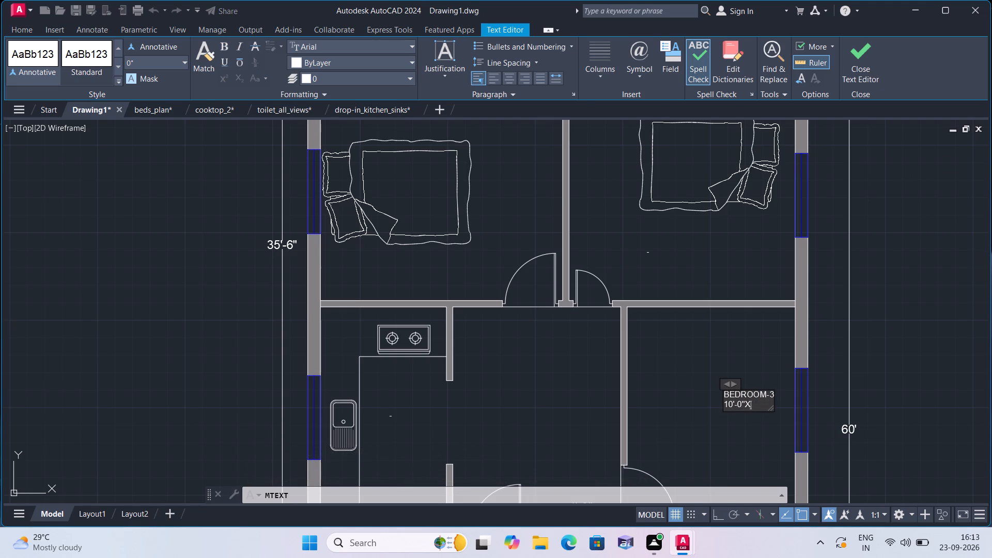
type("13'-0\"")
left_click(714, 411)
Add a two-line multiline text label in the lower toilet, beside the WC, reading TOILET, 7'-0"X4'-0".
scroll(647, 412, "down", 1)
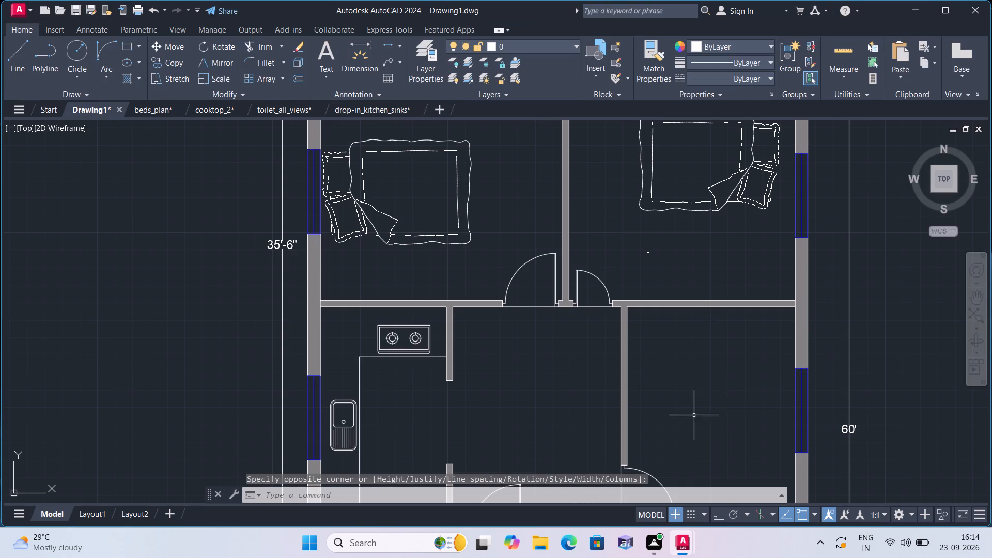
middle_click_drag(466, 416, 456, 285)
scroll(455, 318, "down", 1)
key("space")
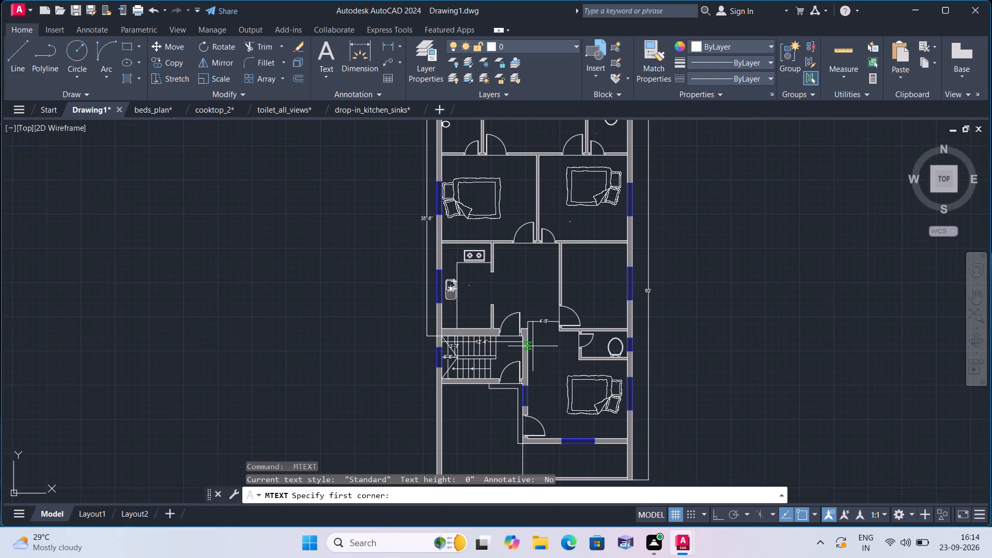
scroll(538, 347, "up", 1)
scroll(608, 350, "up", 1)
triple_click(626, 355)
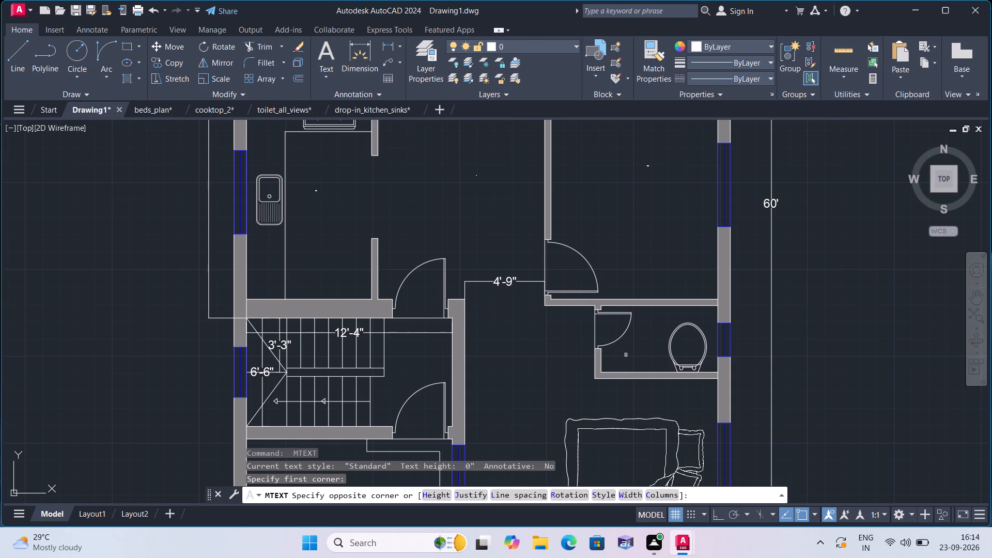
type("TOILET")
key("Return")
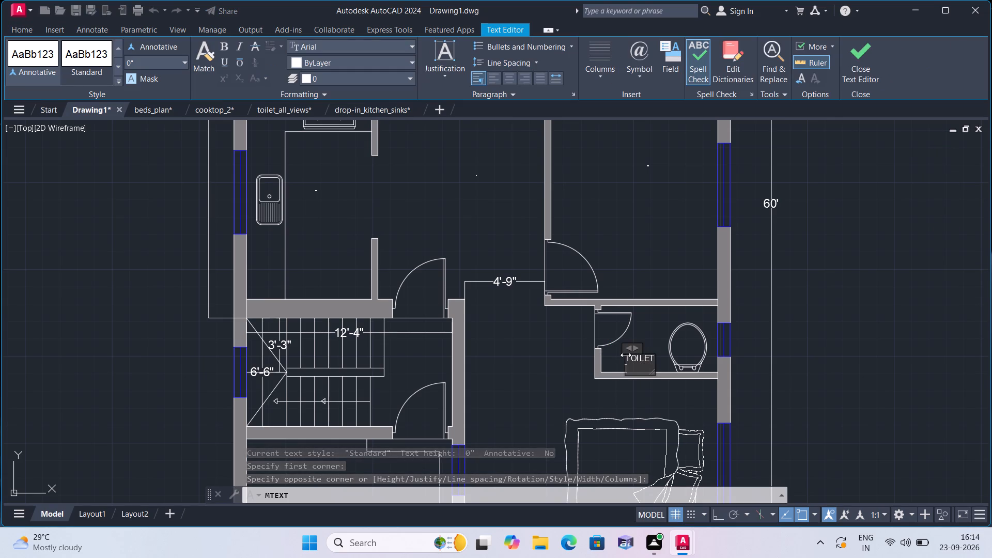
type("7'-0\"X")
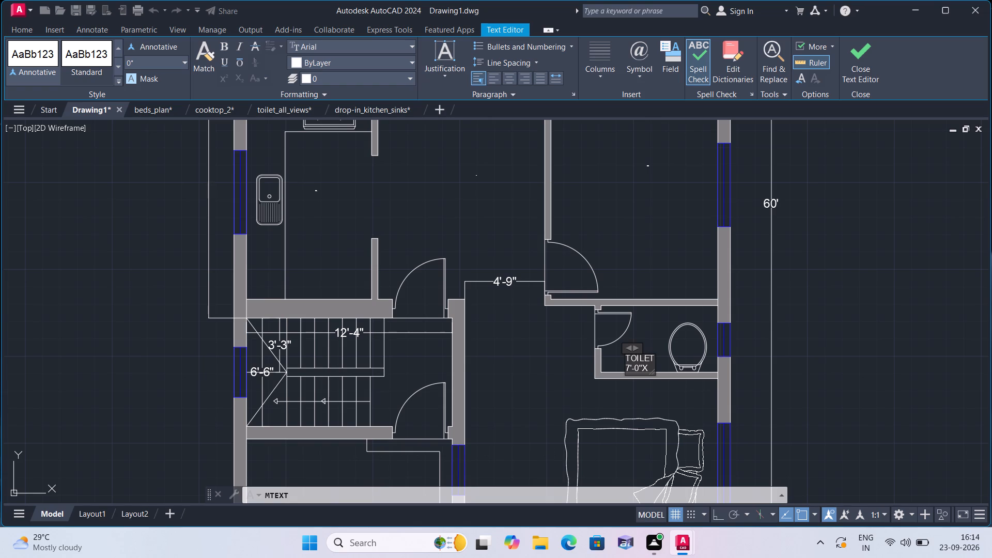
type("4'-0\"")
left_click(546, 369)
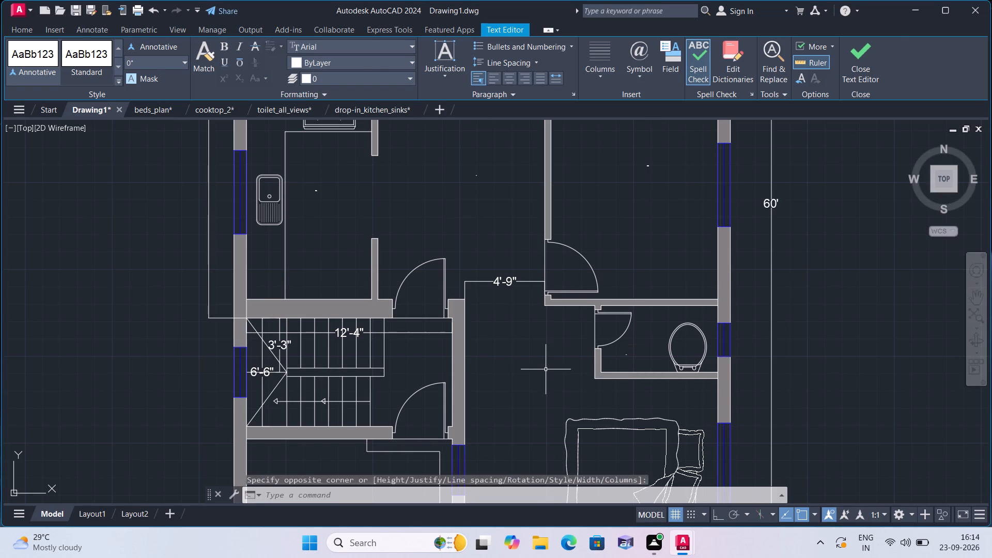
Add a two-line multiline text label in the living room, beside the bed block, reading LIVING, 15'-2"X12'-0".
middle_click_drag(546, 369, 546, 246)
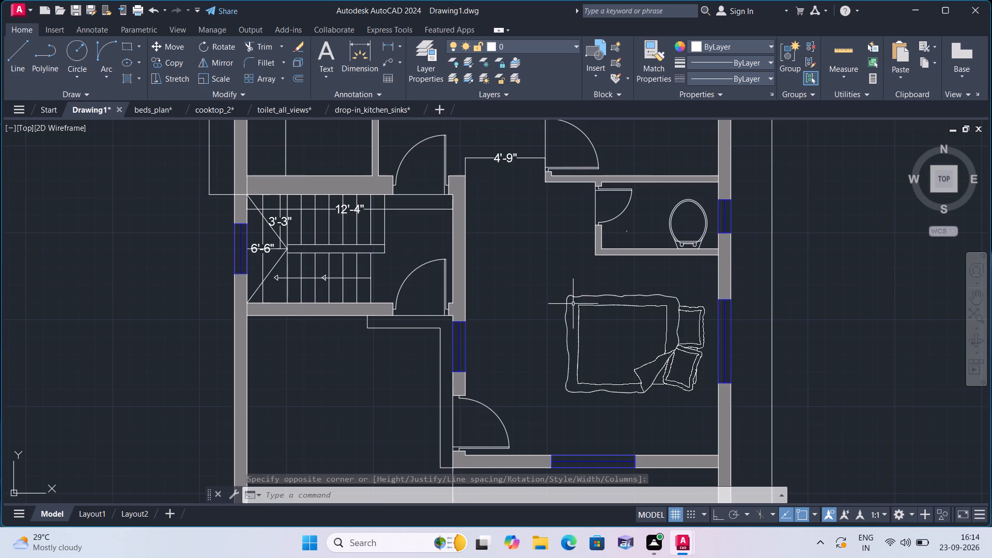
scroll(570, 316, "down", 1)
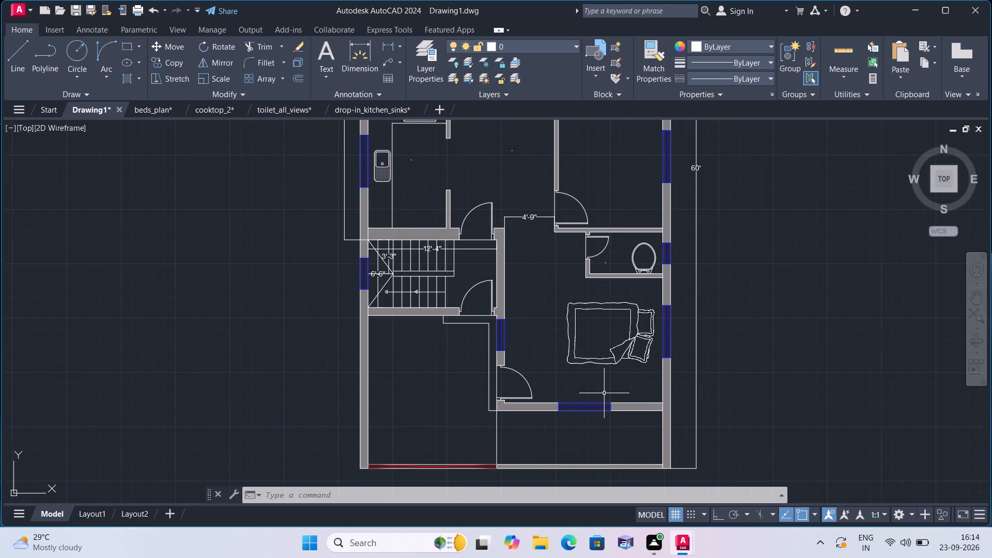
middle_click_drag(603, 393, 590, 354)
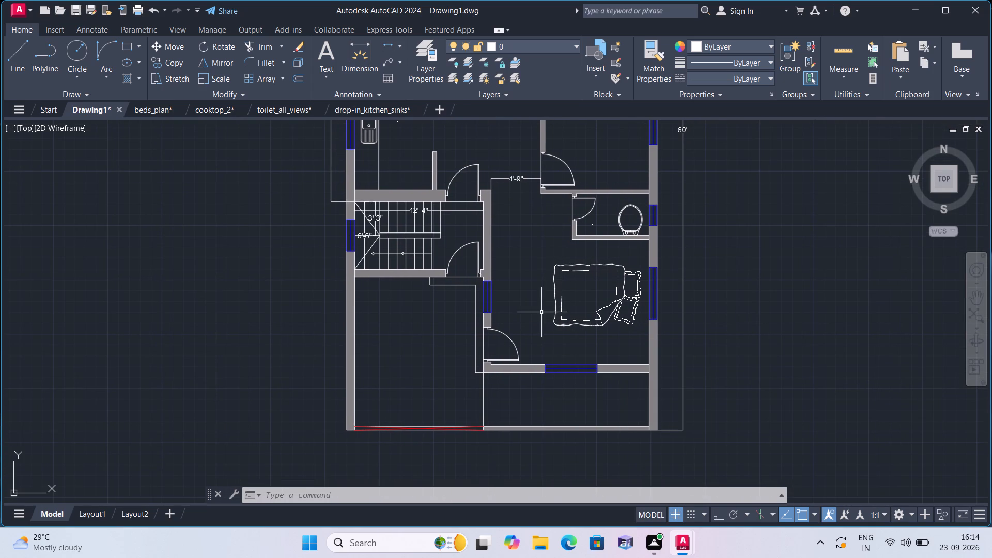
scroll(523, 261, "up", 1)
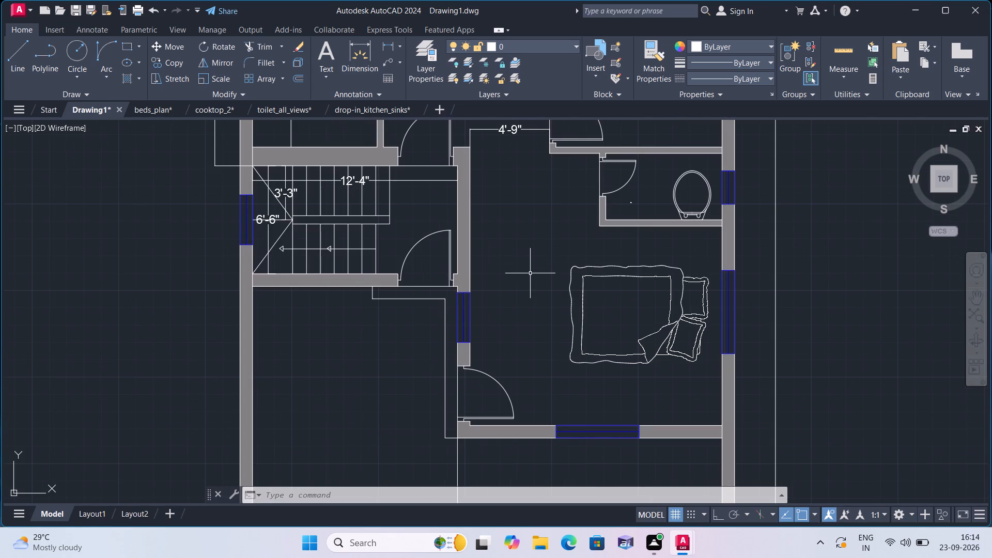
key("space")
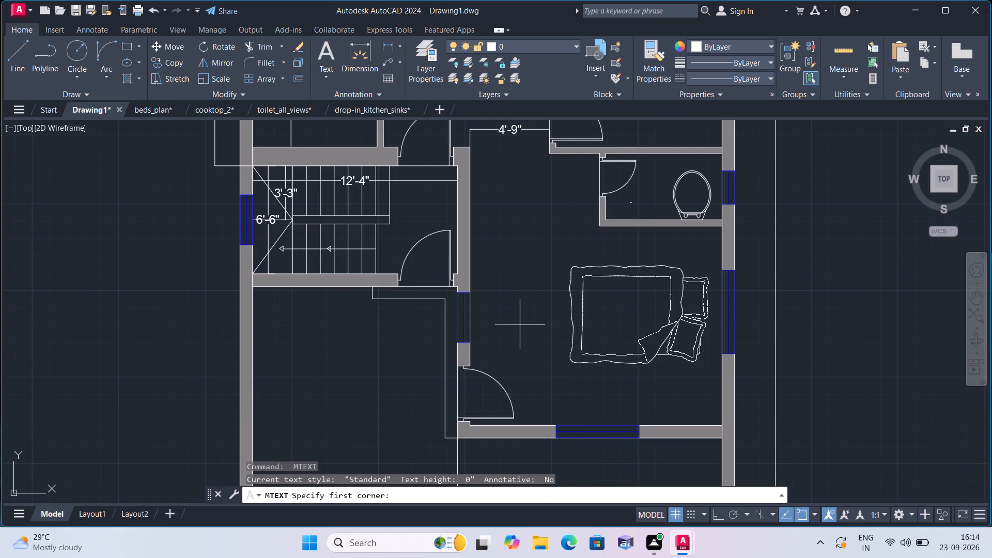
triple_click(519, 326)
left_click(519, 326)
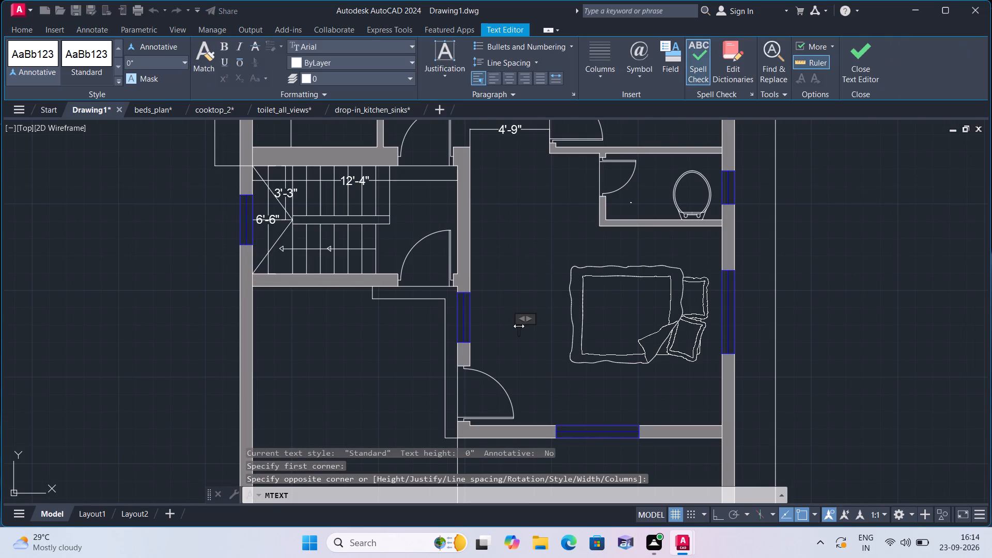
type("LIVING")
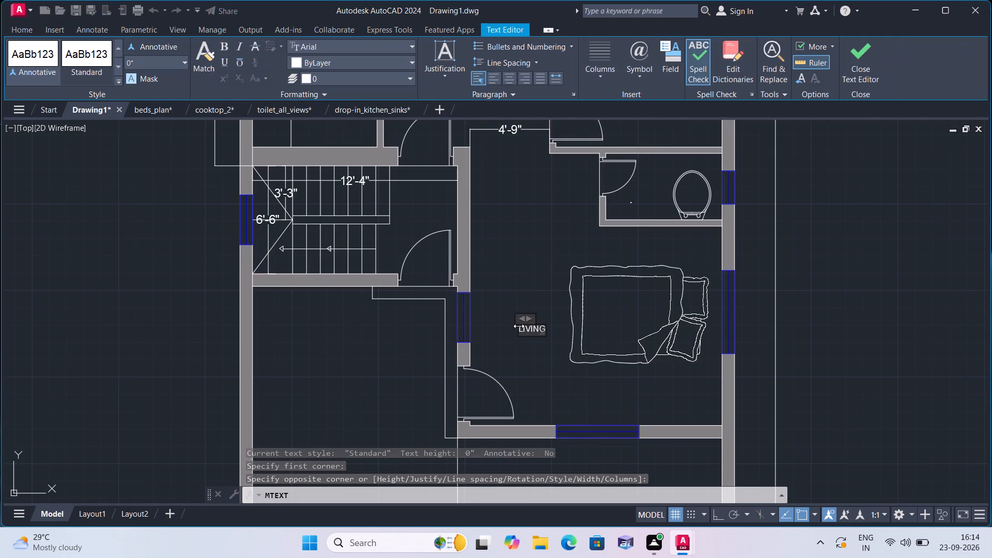
key("Return")
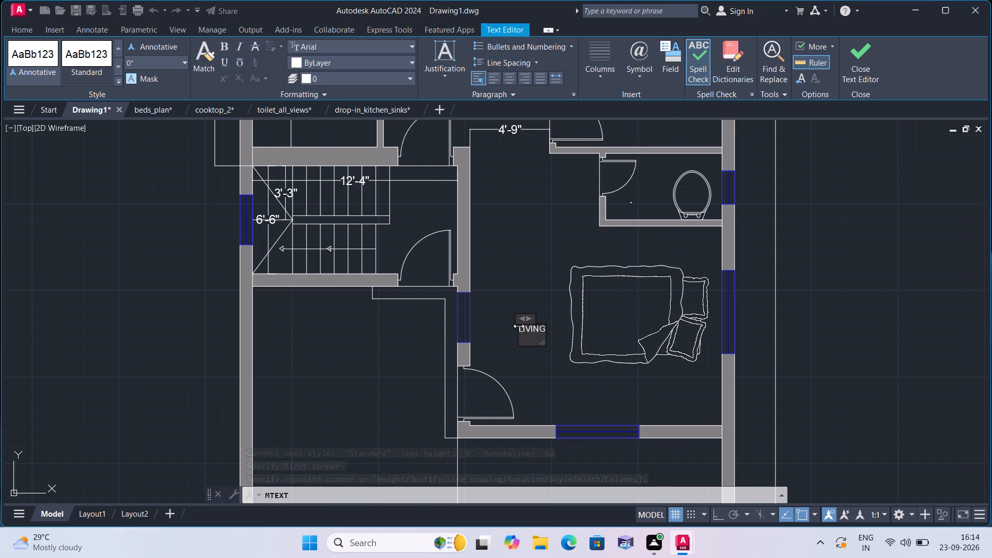
type("15'")
type("-2\"X")
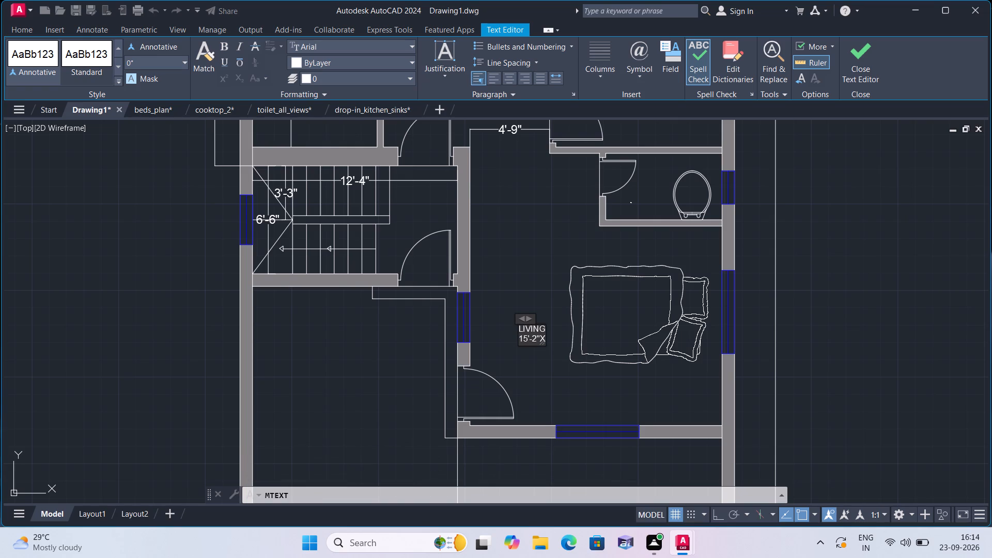
type("12'-0\"")
left_click(542, 365)
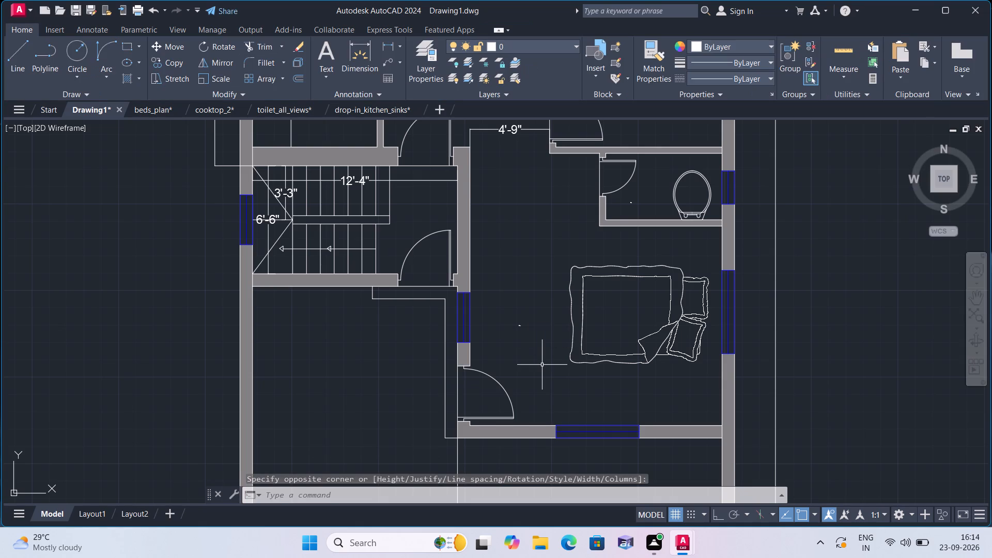
Add a two-line multiline text label in the open area south of the staircase reading PARKING, 12'-4"x16'-8".
key("space")
triple_click(309, 374)
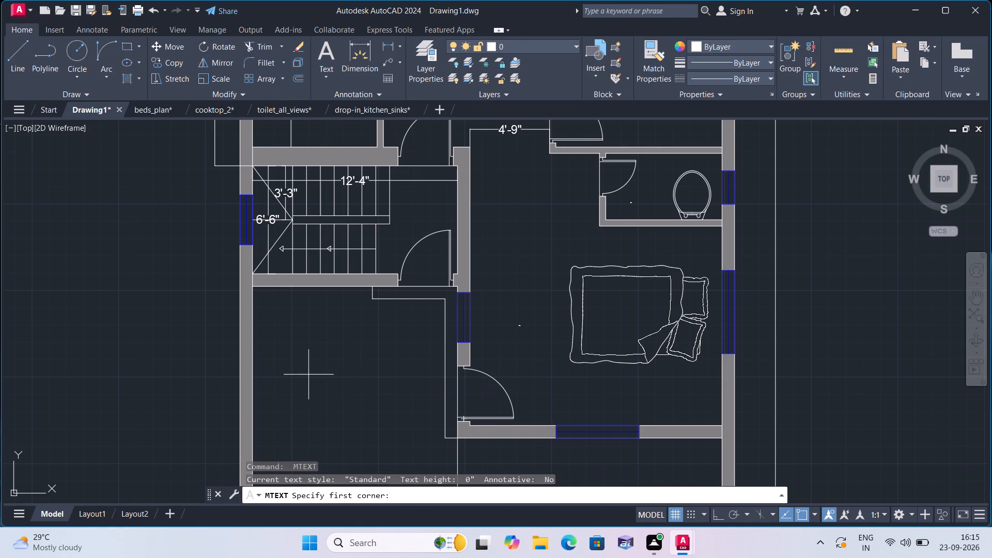
left_click(309, 374)
type("PAR")
type("KING")
key("Return")
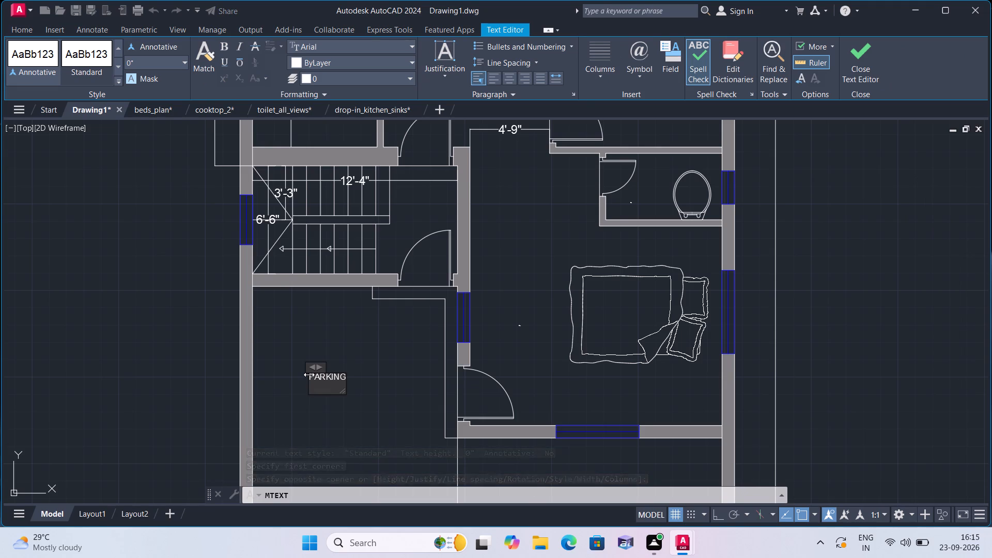
type("12'-4\"")
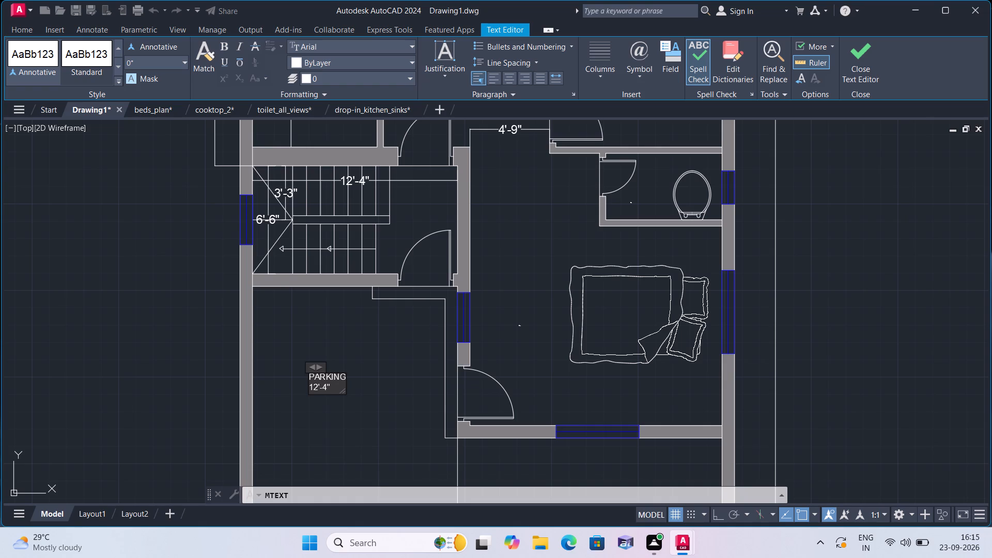
key("x")
type("16'-")
type("8\"")
left_click(362, 411)
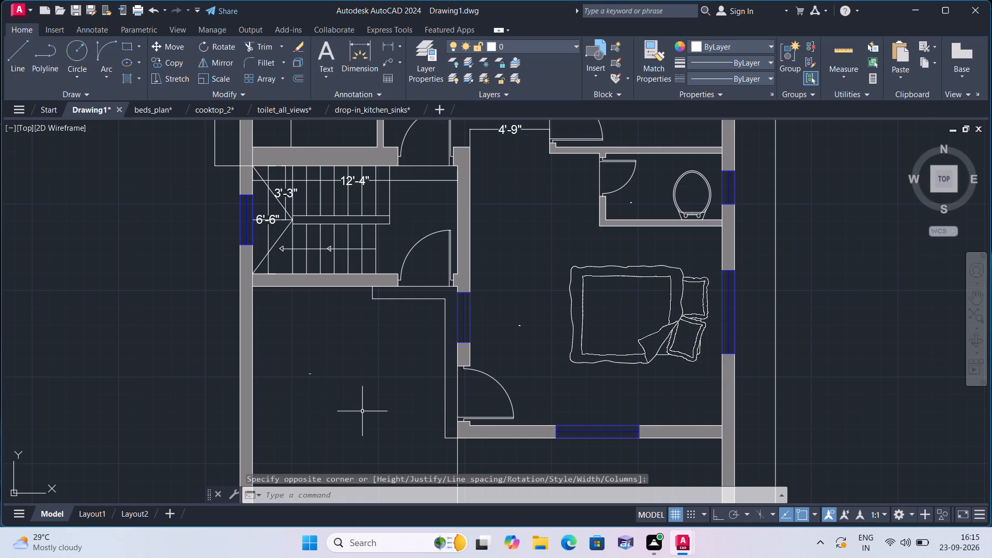
Add a multiline text label reading ENTRY inside the swing of the living room's entrance door.
middle_click_drag(362, 411, 316, 305)
key("space")
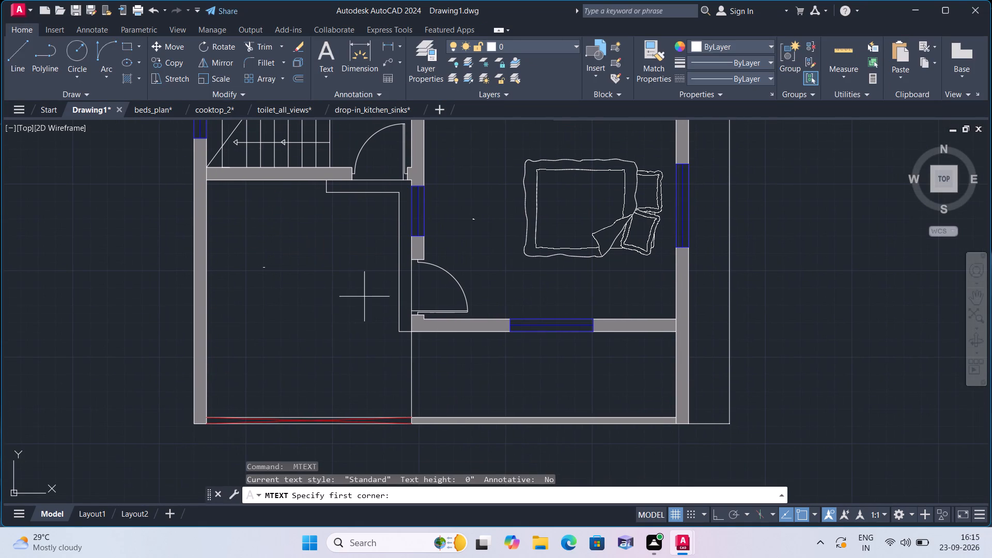
scroll(399, 295, "up", 1)
triple_click(435, 303)
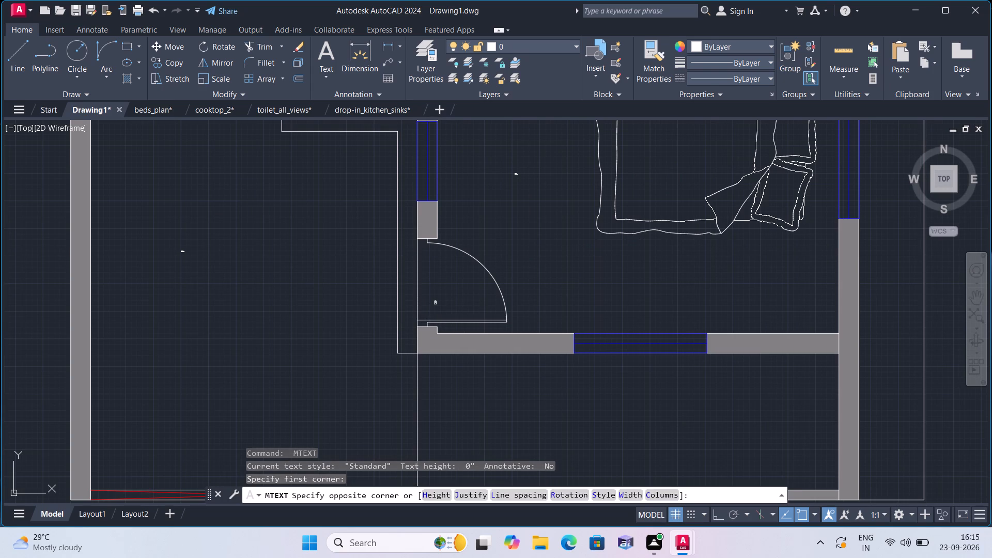
type("ENTRY")
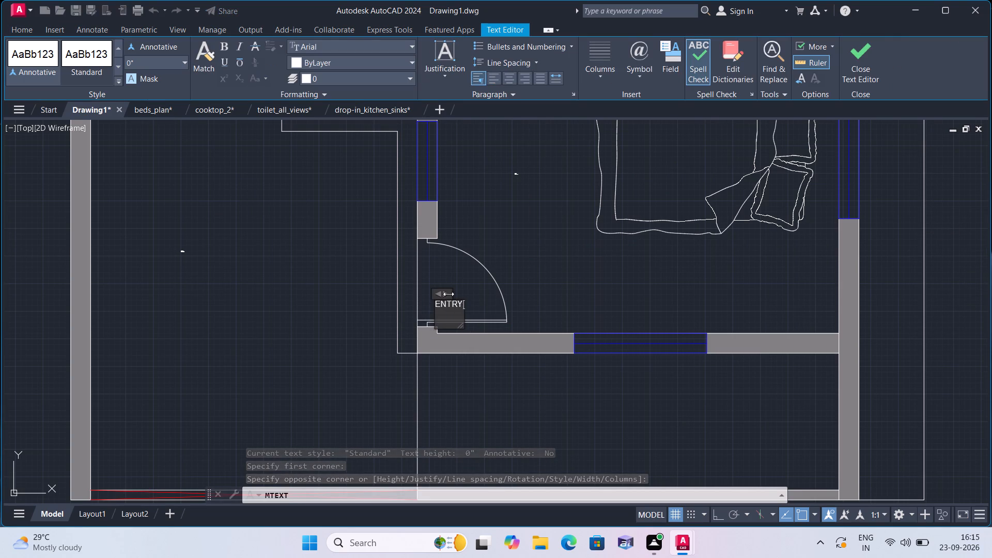
left_click(476, 281)
Add a two-line multiline text label in the strip south of the living room reading LAWN, 16'-0"X5'-2".
middle_click_drag(476, 281, 400, 204)
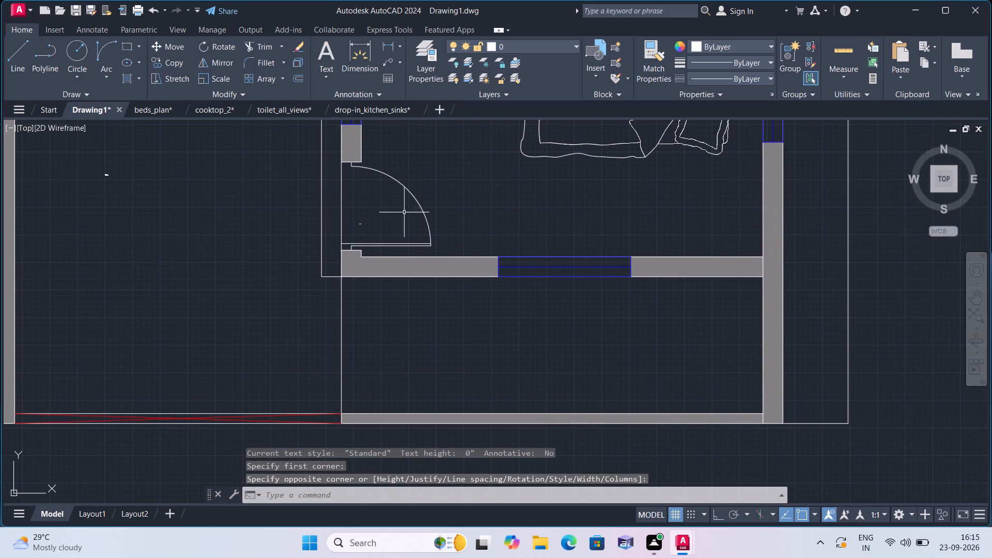
key("space")
triple_click(487, 358)
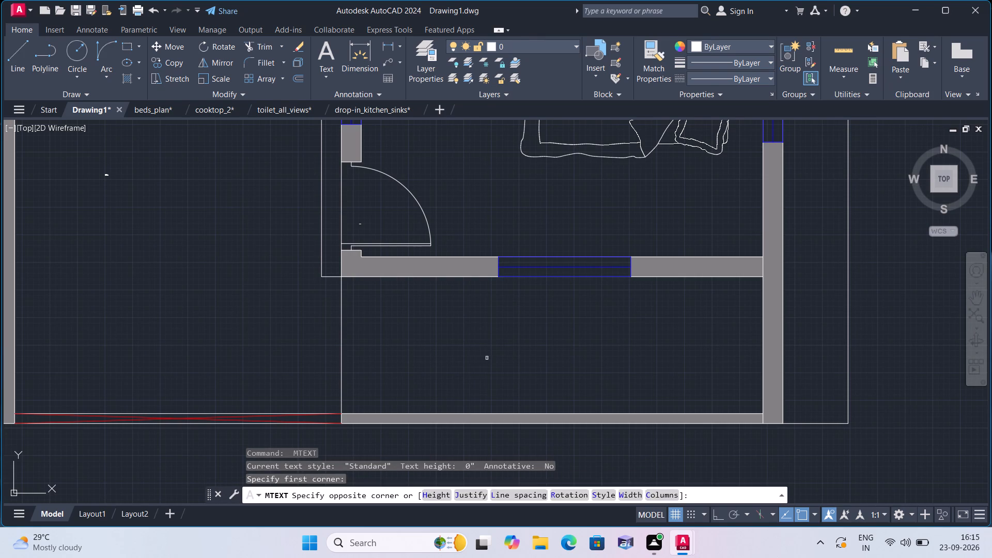
left_click(487, 358)
type("LAWN")
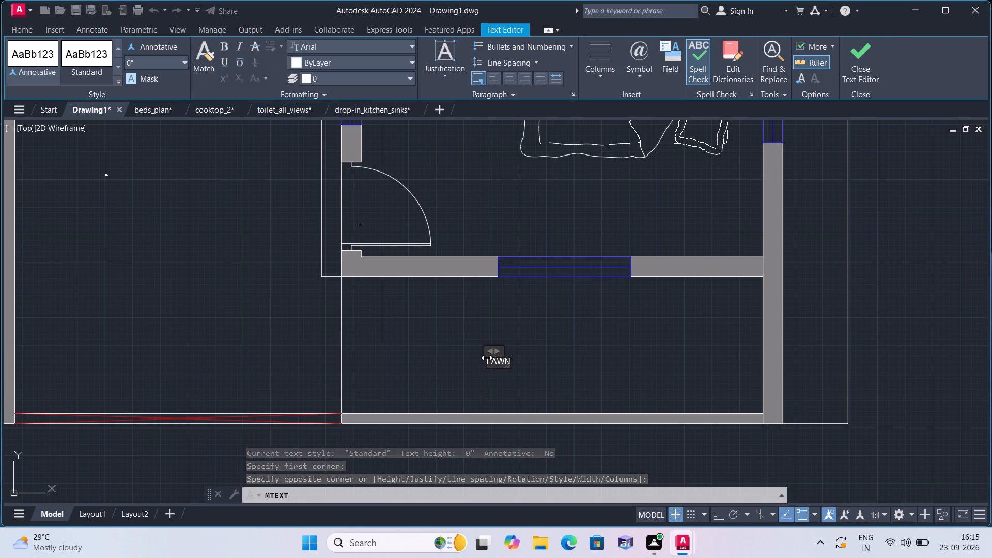
key("Return")
type("16'-0\"X")
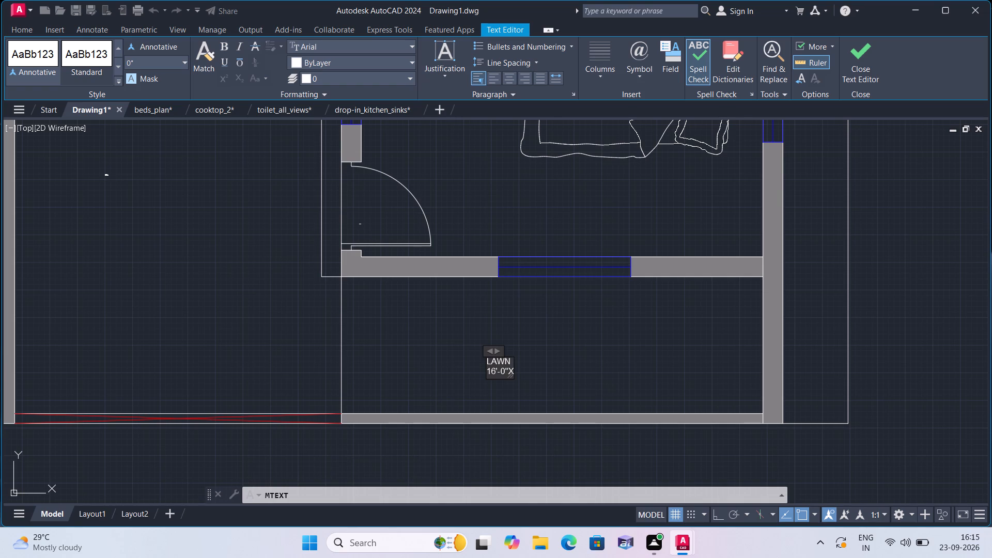
type("5'-2\"")
left_click(448, 343)
Add the multiline text title GROUND FLOOR PLAN below the plan's front boundary wall and widen its text frame.
middle_click_drag(423, 307, 400, 232)
key("space")
left_click(300, 395)
double_click(304, 395)
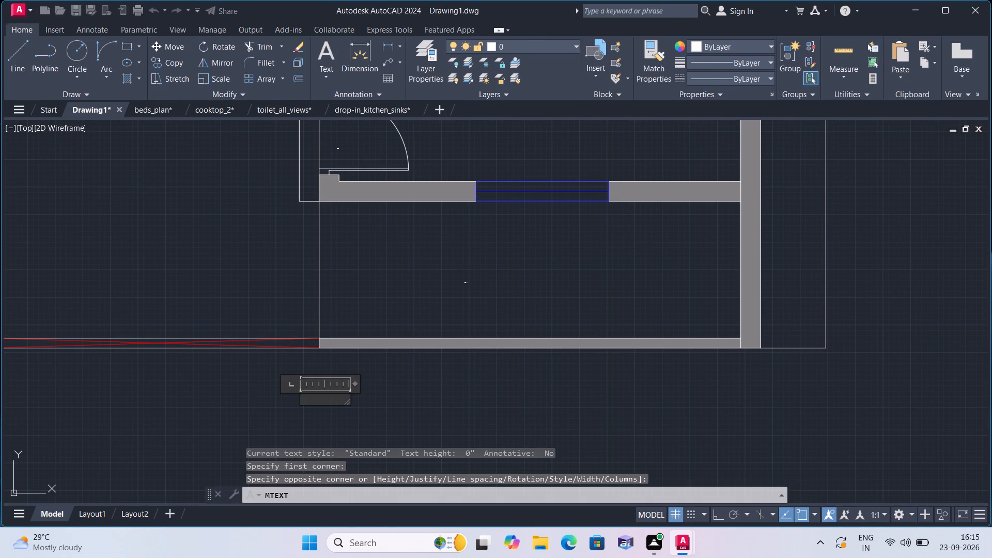
type("GROUND")
key("space")
type("FLOOR")
key("space")
type("PLAN")
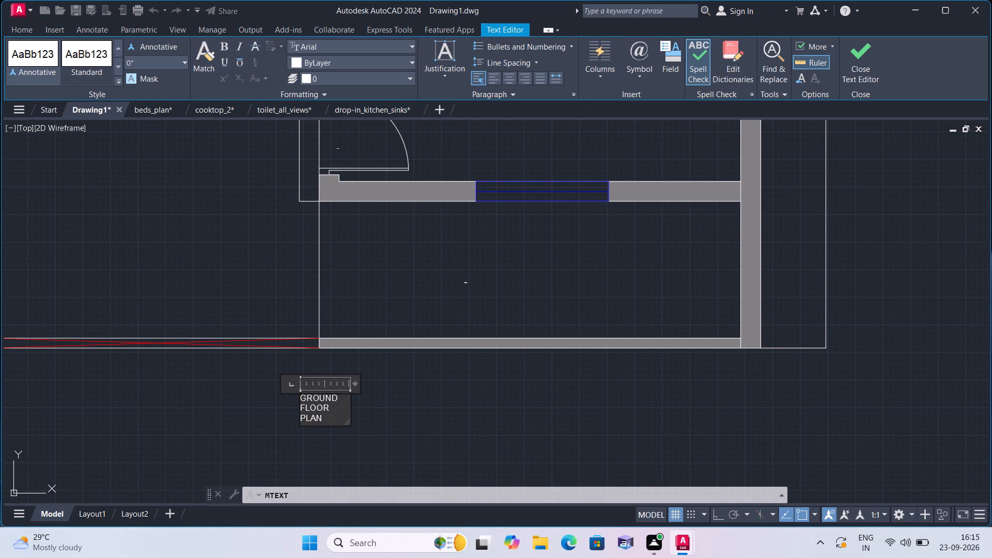
scroll(330, 394, "up", 2)
middle_click_drag(352, 428, 335, 370)
left_click_drag(358, 415, 490, 397)
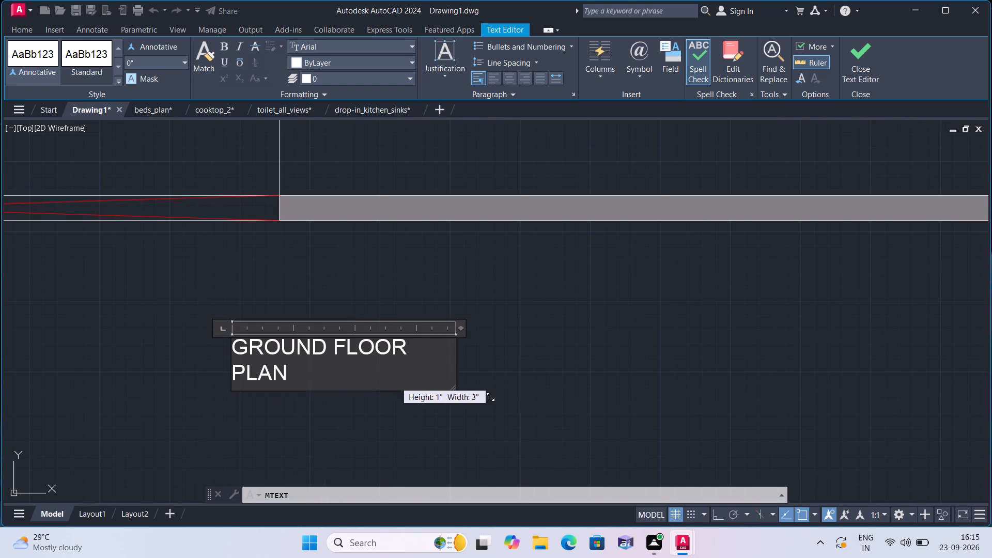
left_click_drag(490, 397, 530, 397)
left_click(507, 433)
Add the multiline text heading 30X60[1800sq ft]HOUSE PLAN-EAST FACE-FP1062 just north of the plan's overall 30' width dimension.
scroll(303, 378, "down", 1)
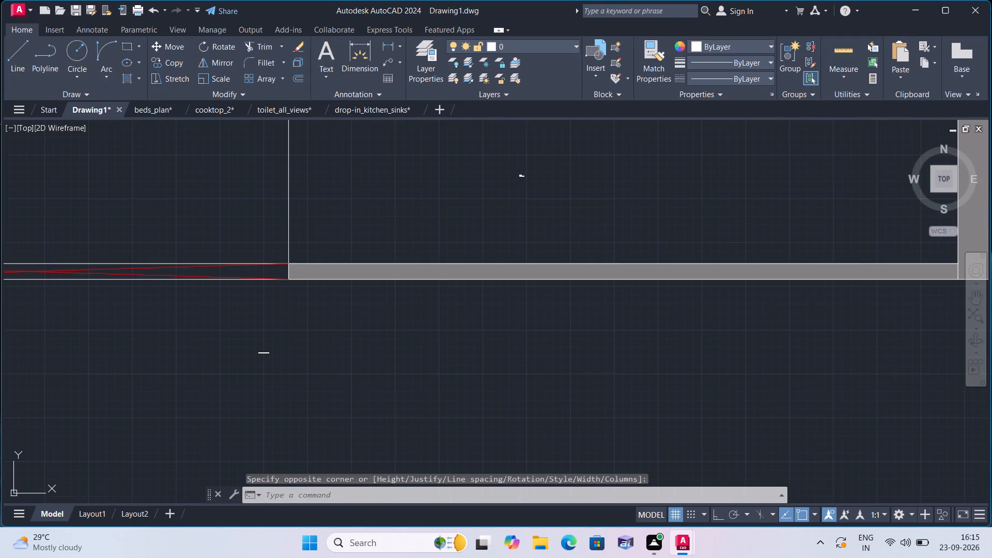
middle_click_drag(303, 378, 324, 451)
middle_click_drag(313, 380, 324, 498)
scroll(313, 380, "down", 1)
scroll(328, 488, "down", 3)
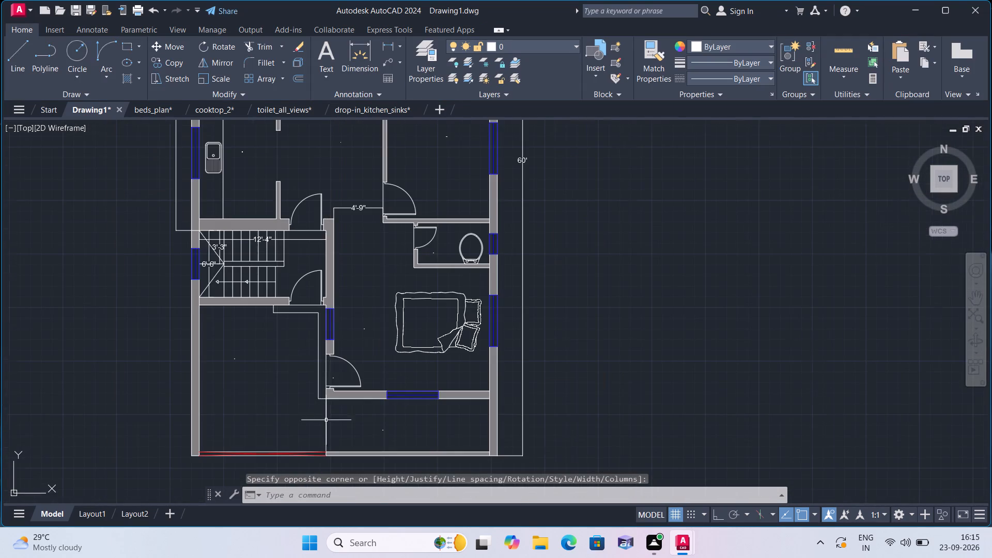
middle_click_drag(286, 352, 314, 496)
scroll(318, 498, "down", 1)
middle_click_drag(294, 290, 314, 515)
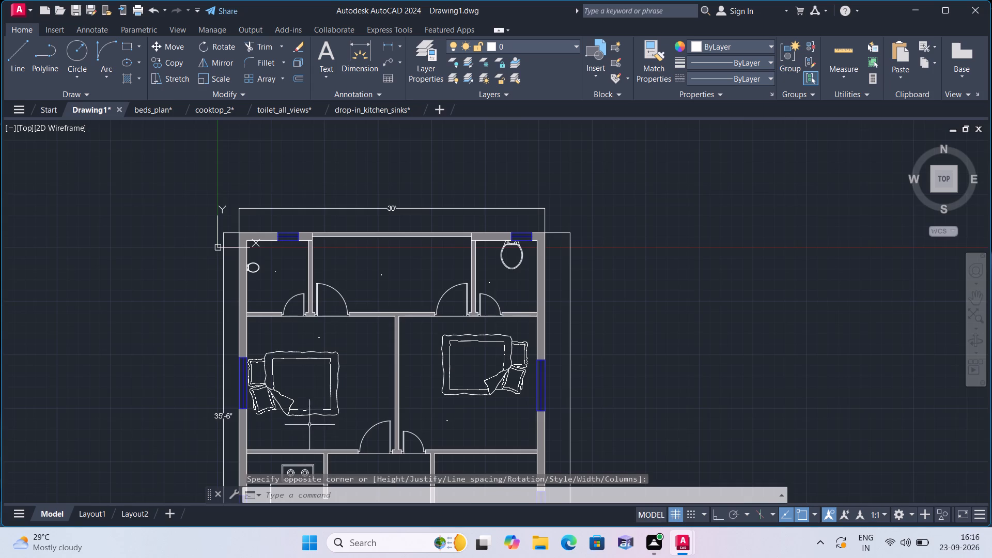
scroll(347, 282, "down", 1)
middle_click_drag(349, 289, 358, 432)
scroll(359, 369, "up", 2)
key("space")
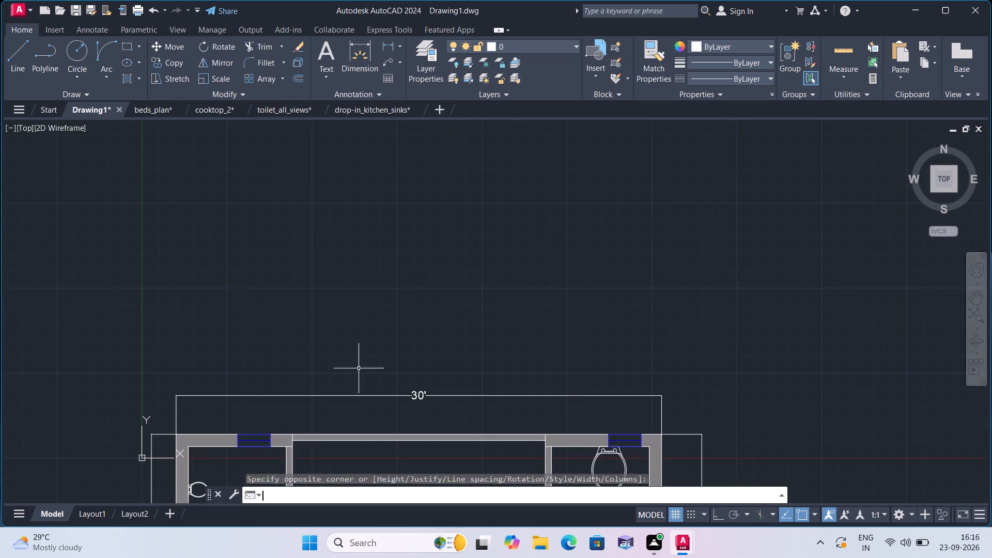
triple_click(350, 362)
left_click(350, 362)
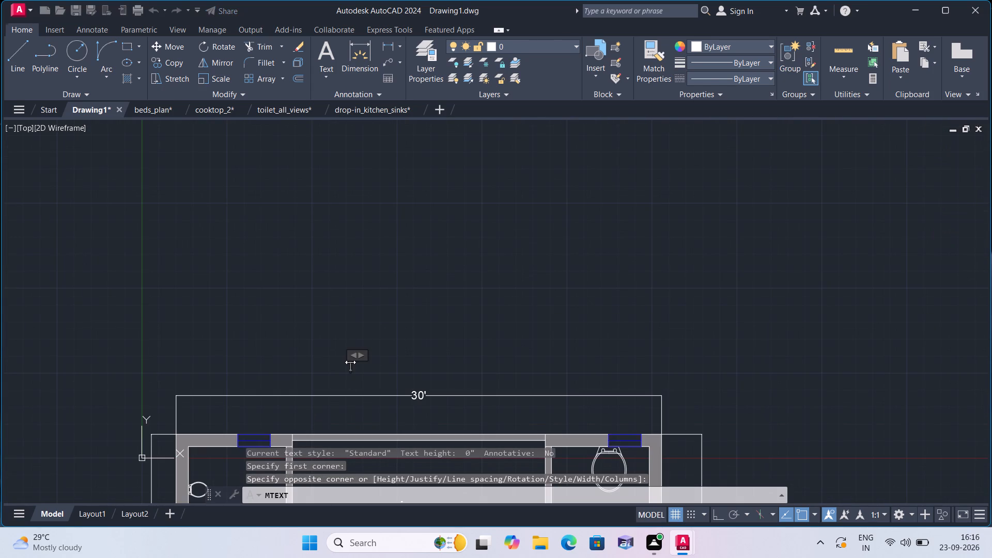
type("30")
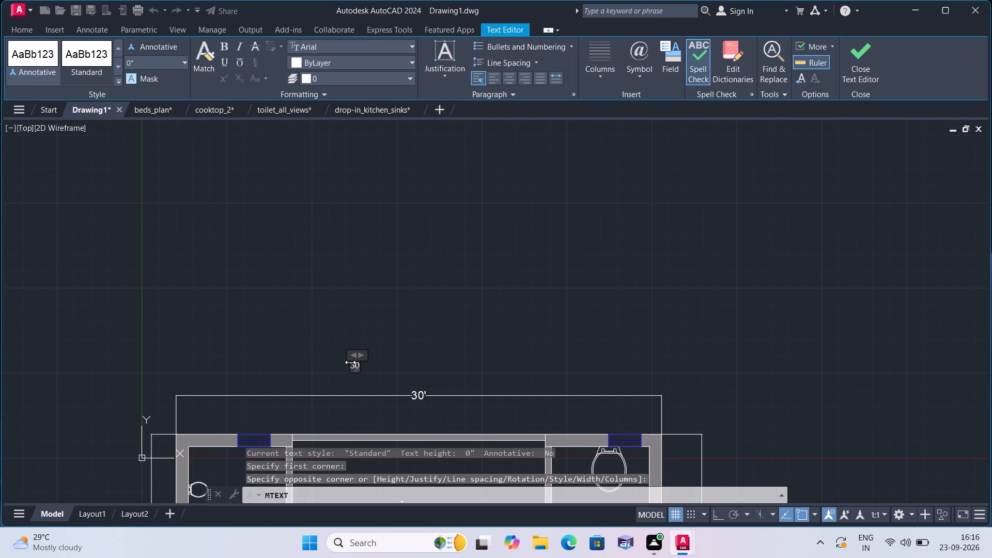
type("X6")
key("0")
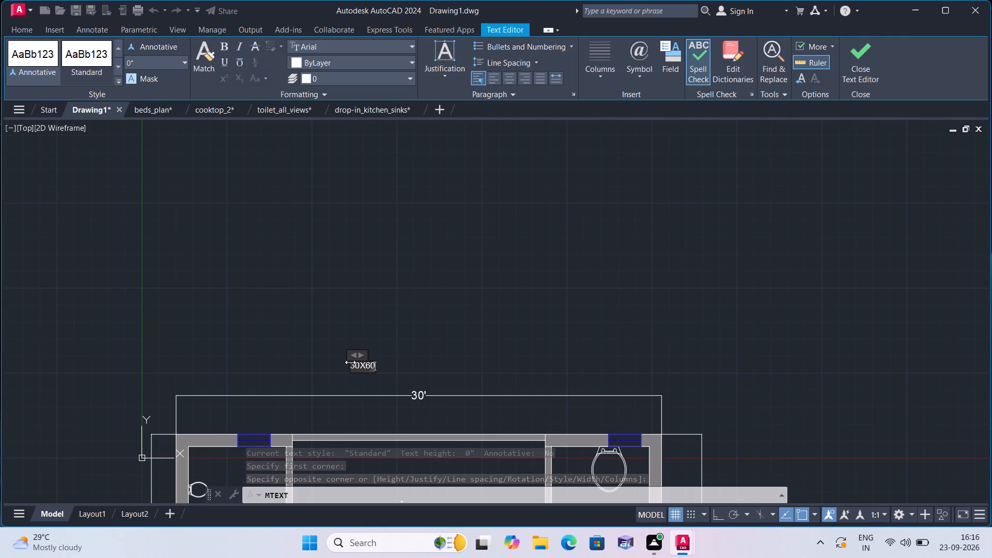
key("bracketleft")
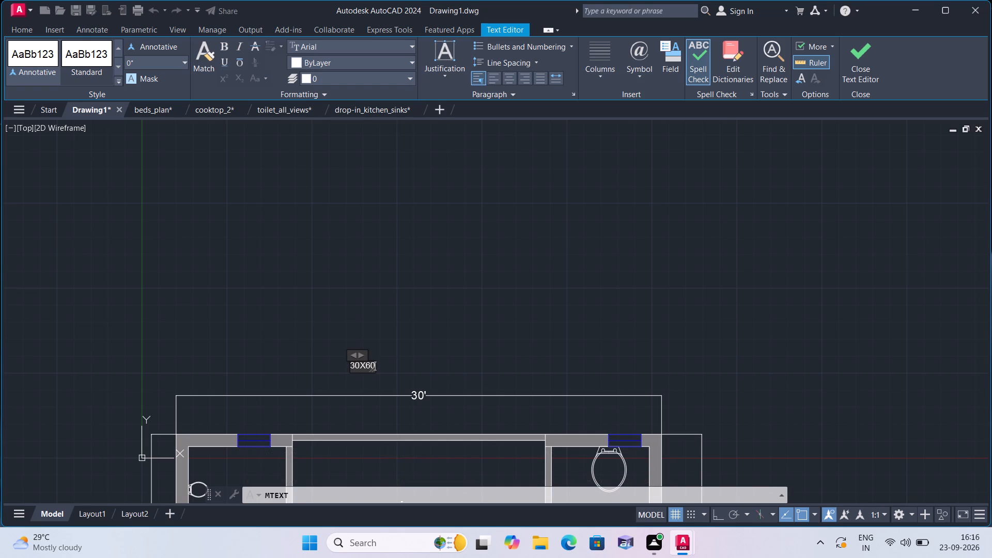
type("1800")
type("sq")
key("space")
type("ft")
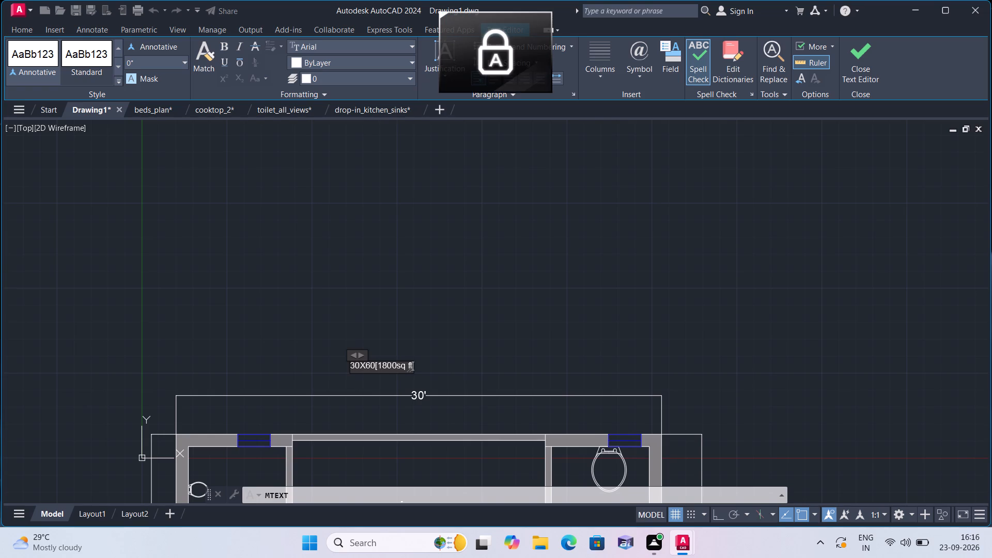
key("bracketright")
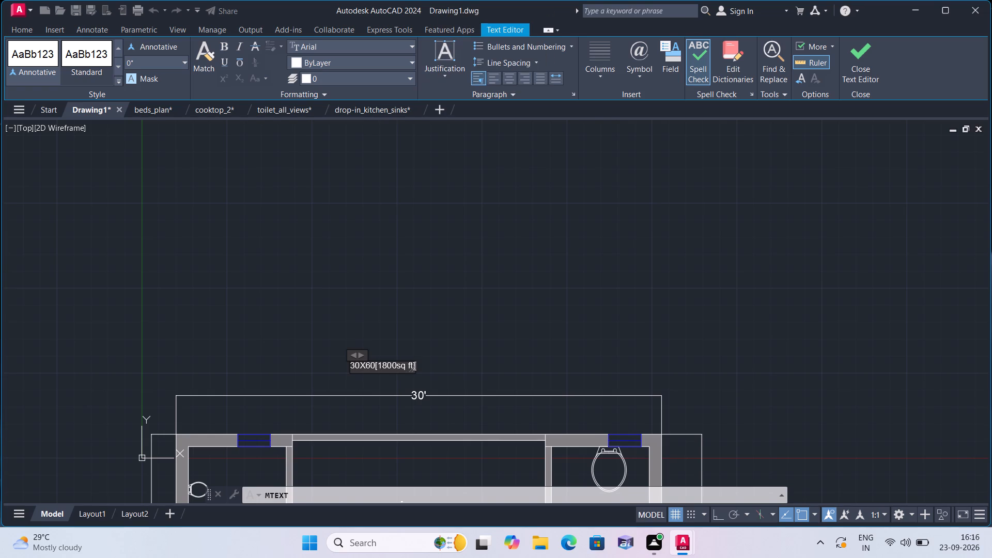
type("HOUSE")
key("space")
type("PLAN")
key("minus")
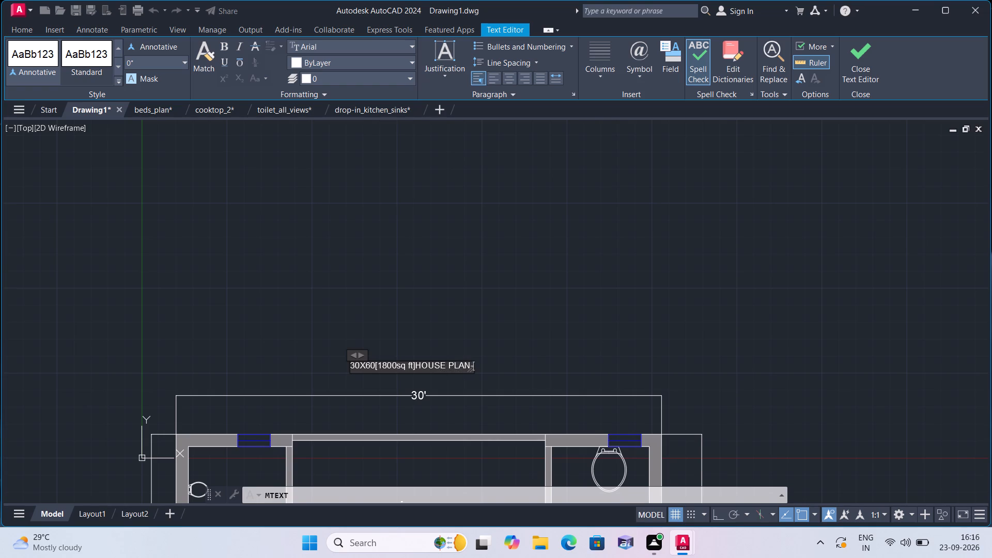
type("EAST")
key("space")
type("FACE")
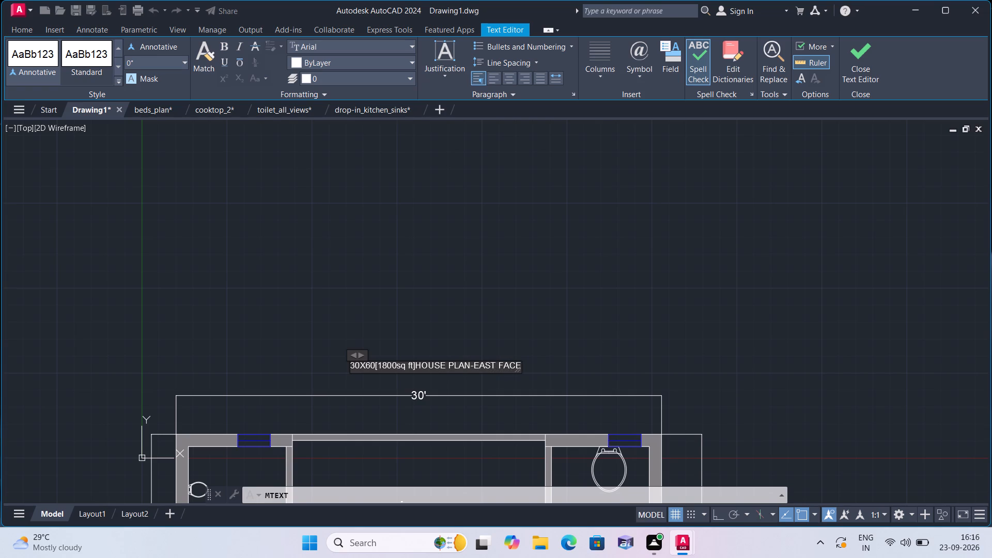
type("-FP")
type("1062")
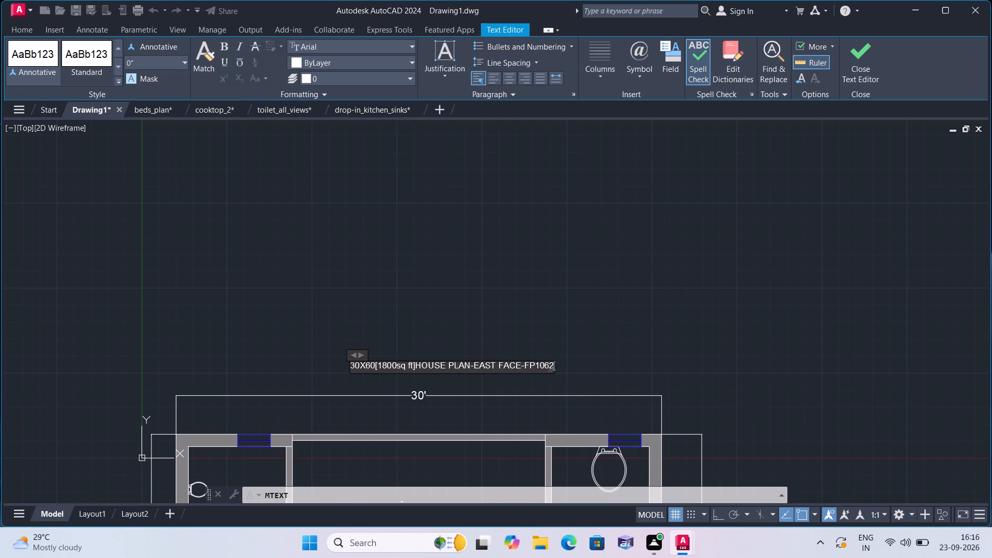
left_click(198, 316)
Select all multiline text labels similar to the heading and set their text height to 6".
scroll(121, 299, "down", 1)
scroll(0, 326, "down", 1)
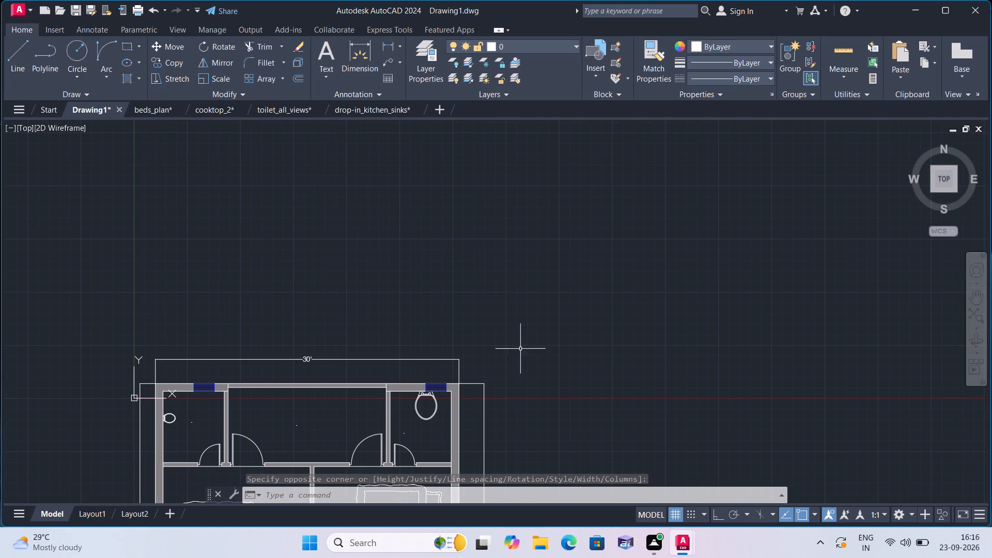
scroll(250, 362, "up", 3)
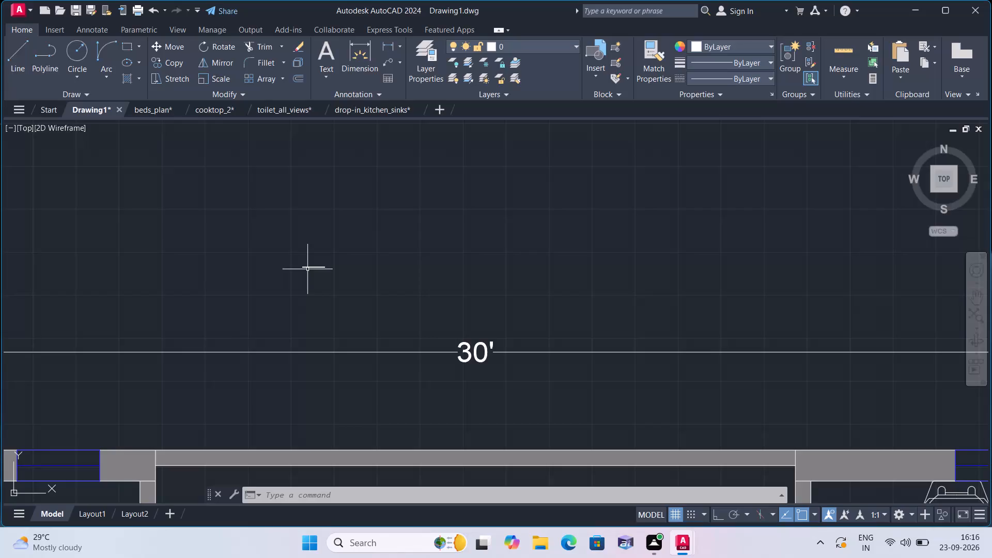
left_click(307, 267)
right_click(294, 211)
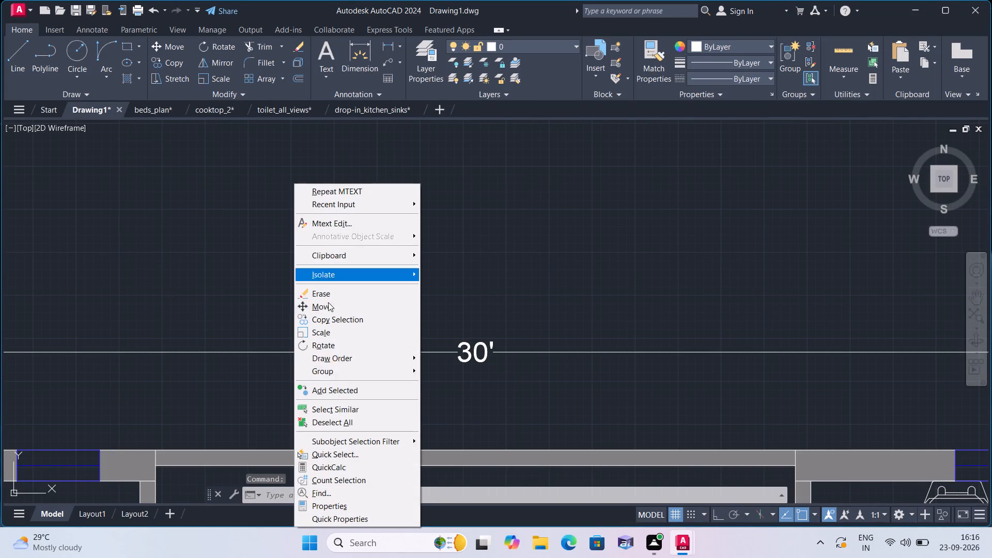
left_click(362, 412)
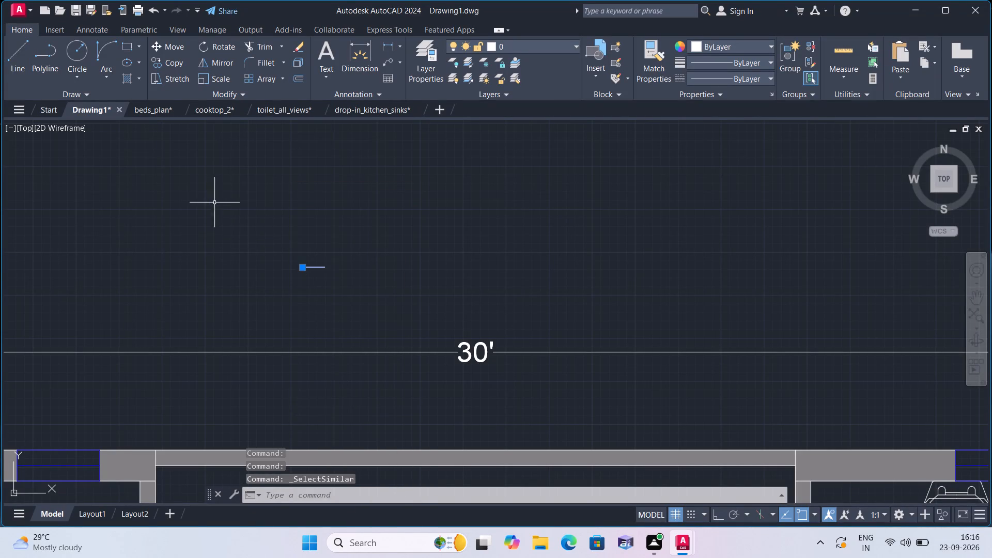
right_click(209, 196)
left_click(318, 464)
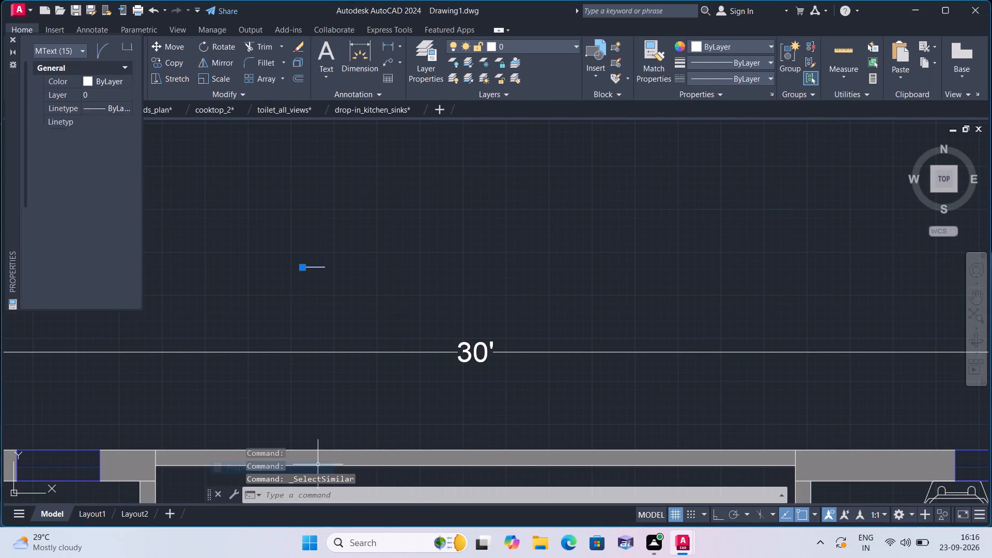
scroll(75, 244, "down", 1)
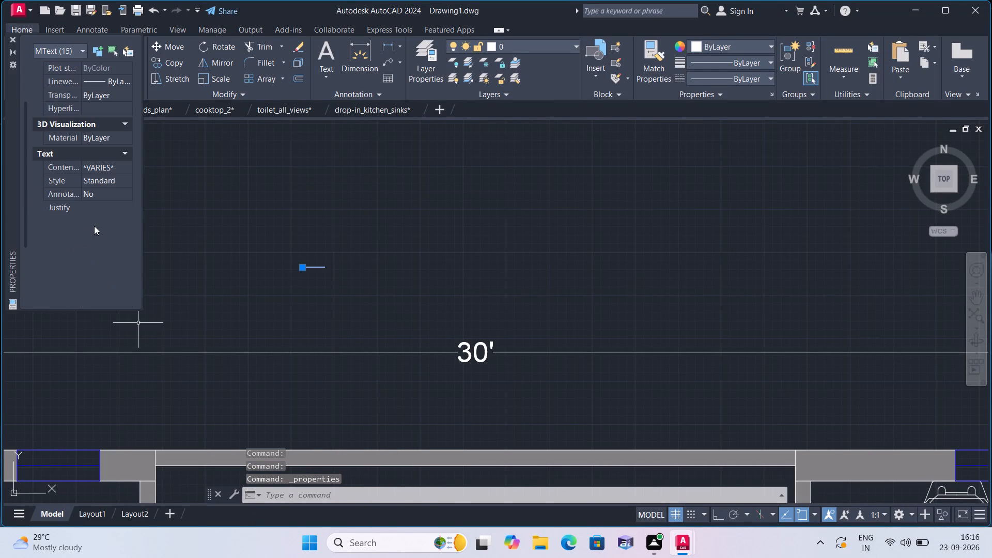
left_click(100, 235)
key("BackSpace")
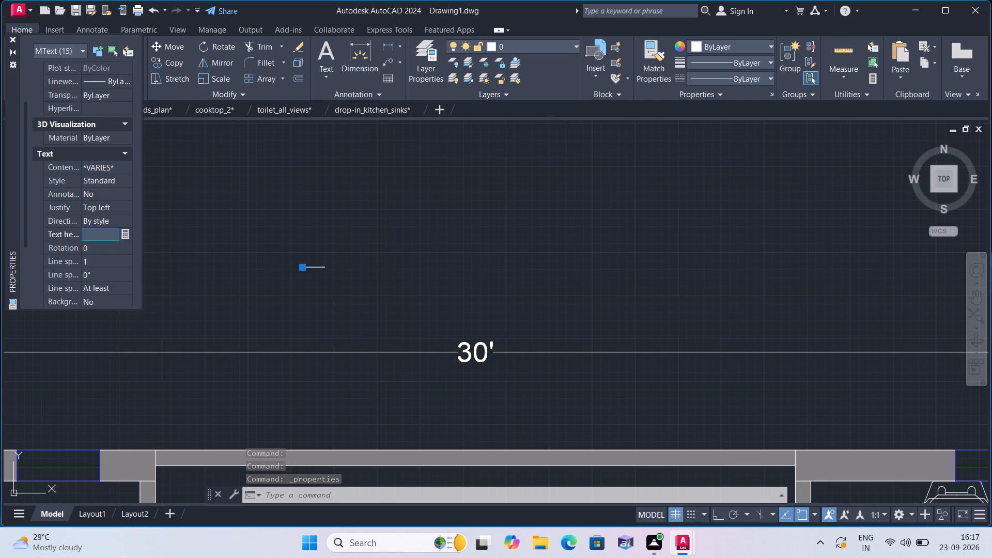
type("6\"")
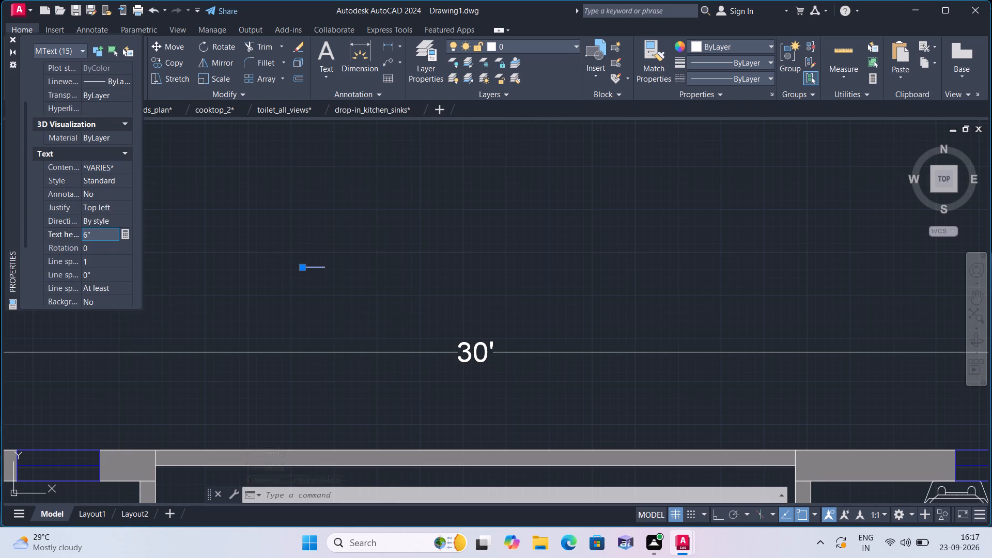
left_click(236, 207)
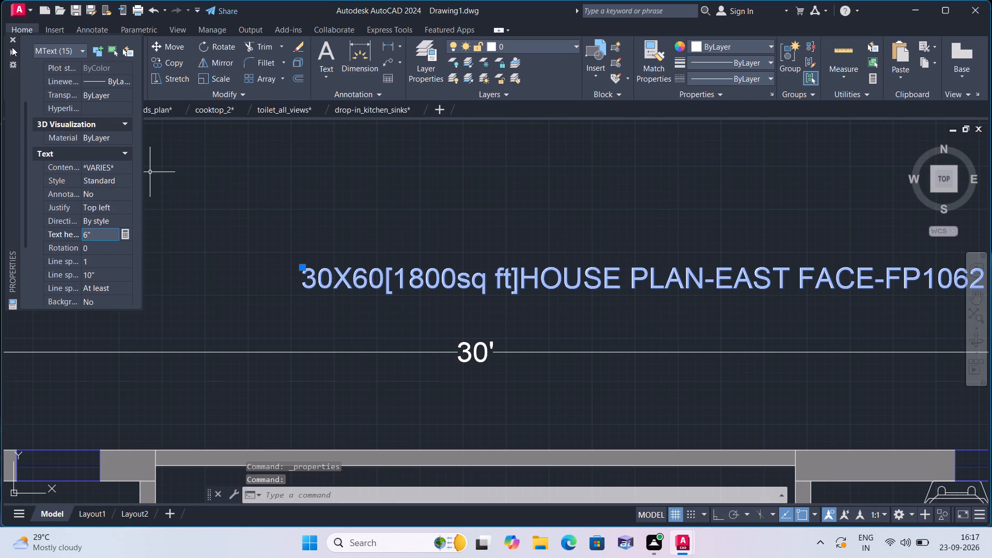
left_click(11, 36)
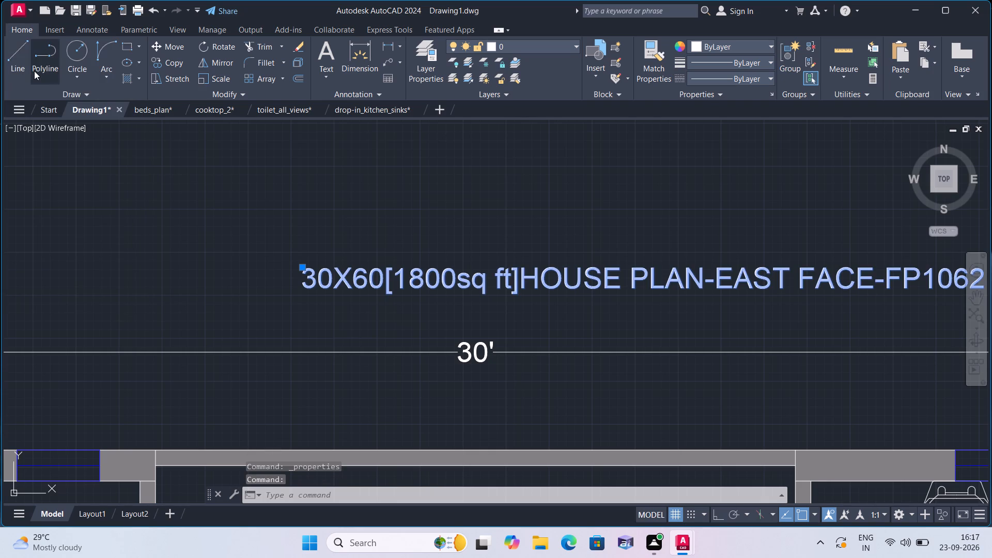
key("Escape")
Move the house plan heading slightly west so it sits more centrally above the 30' width dimension.
middle_click_drag(155, 184, 117, 130)
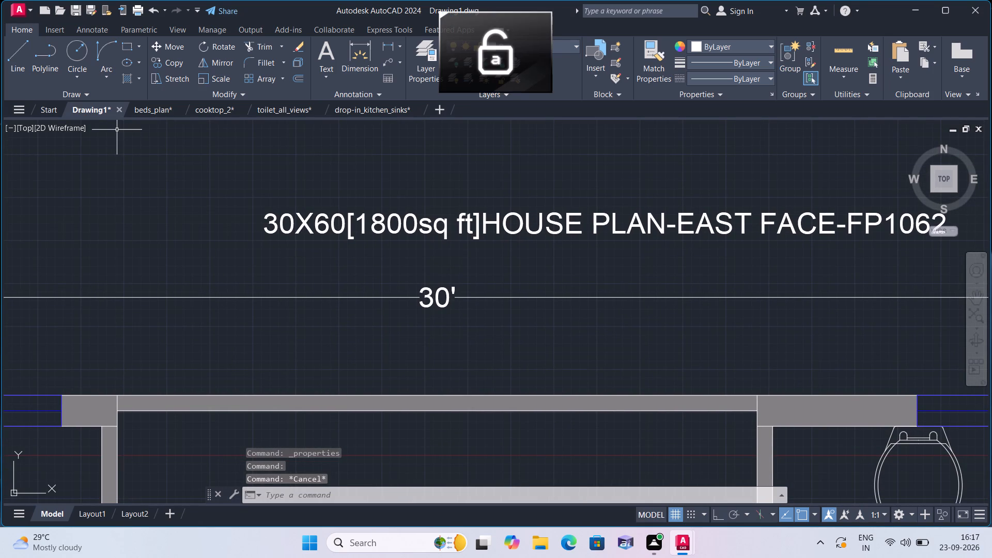
scroll(432, 196, "down", 2)
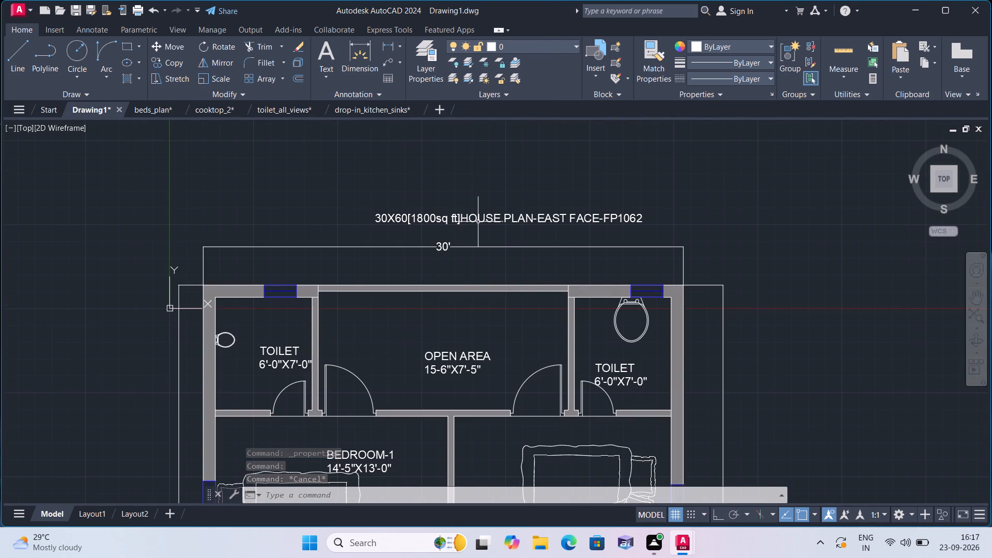
left_click(478, 218)
left_click(377, 212)
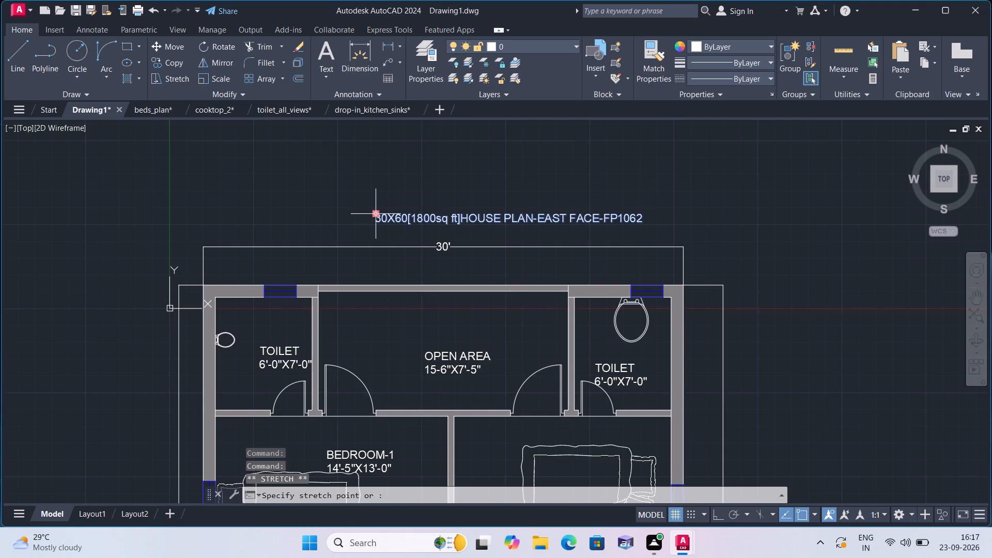
left_click(349, 214)
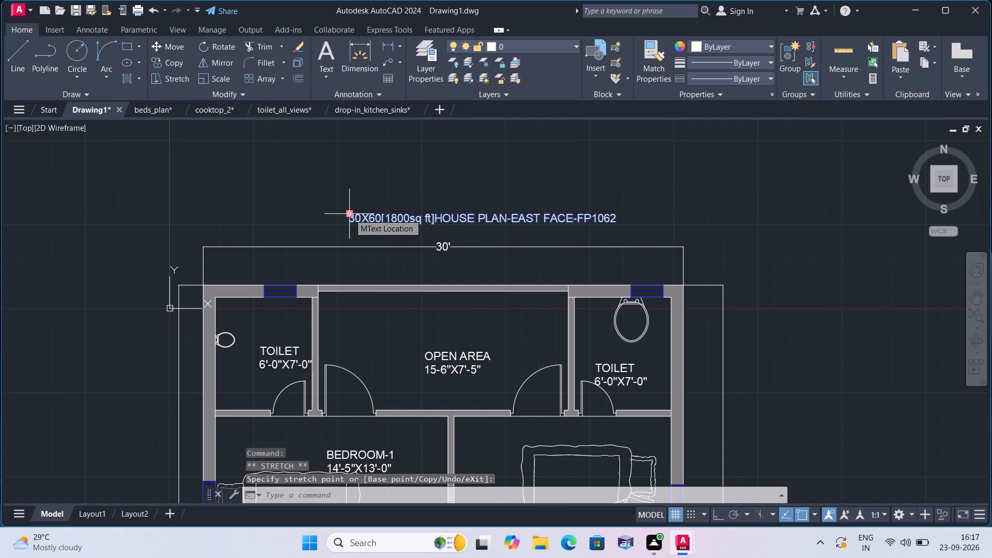
key("Escape")
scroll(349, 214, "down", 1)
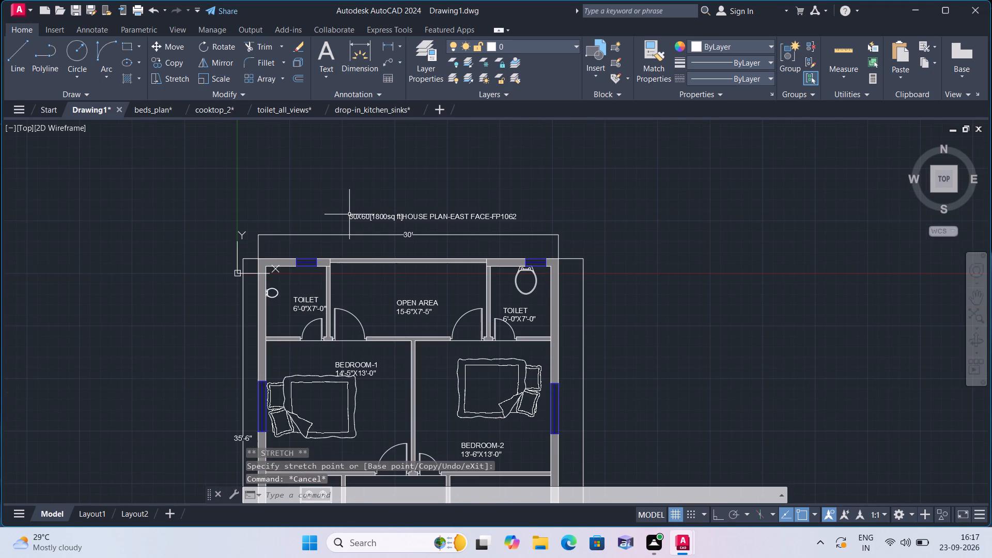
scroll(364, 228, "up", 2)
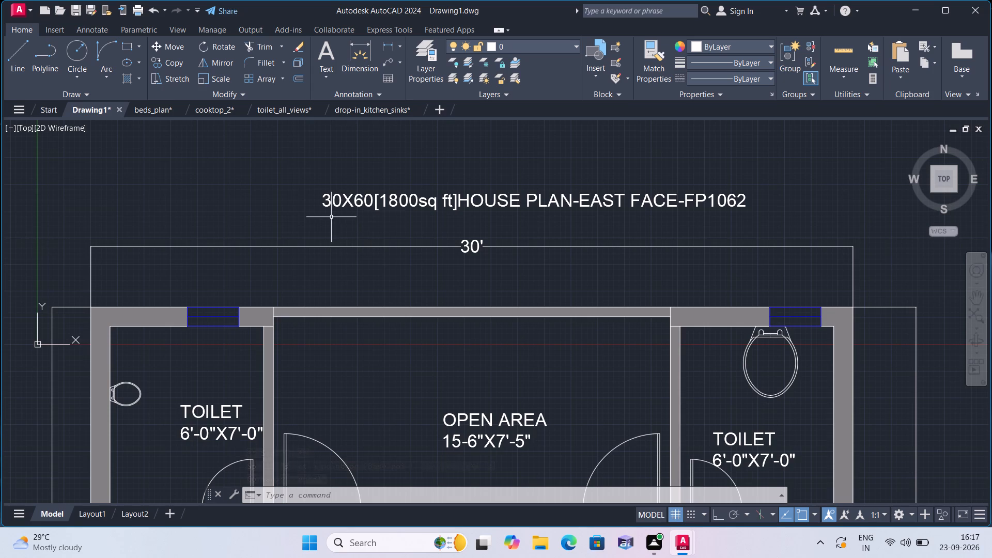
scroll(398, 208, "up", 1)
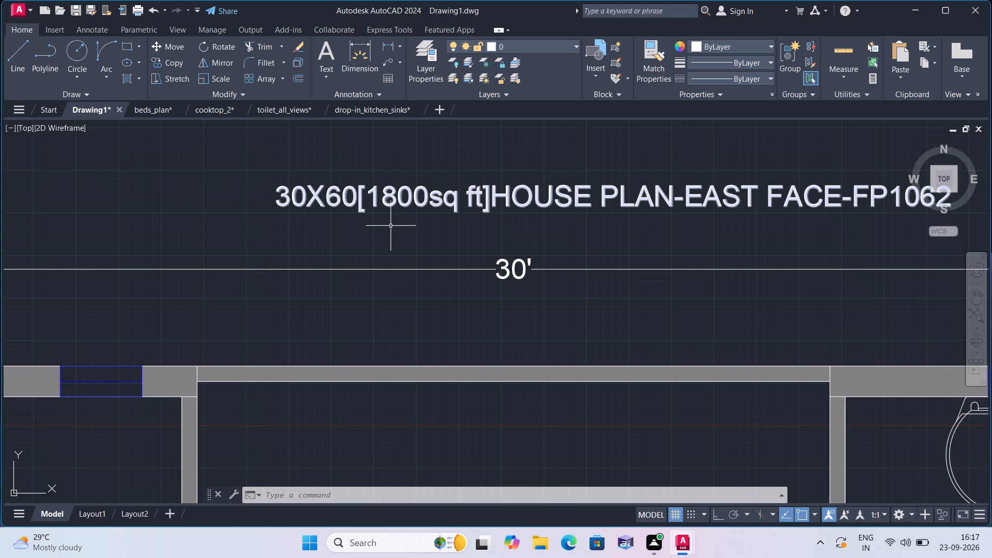
Move the northwest TOILET 6'-0"X7'-0" label northwest within its room, clear of the wall shared with the open area.
middle_click_drag(390, 226, 337, 242)
scroll(347, 242, "down", 1)
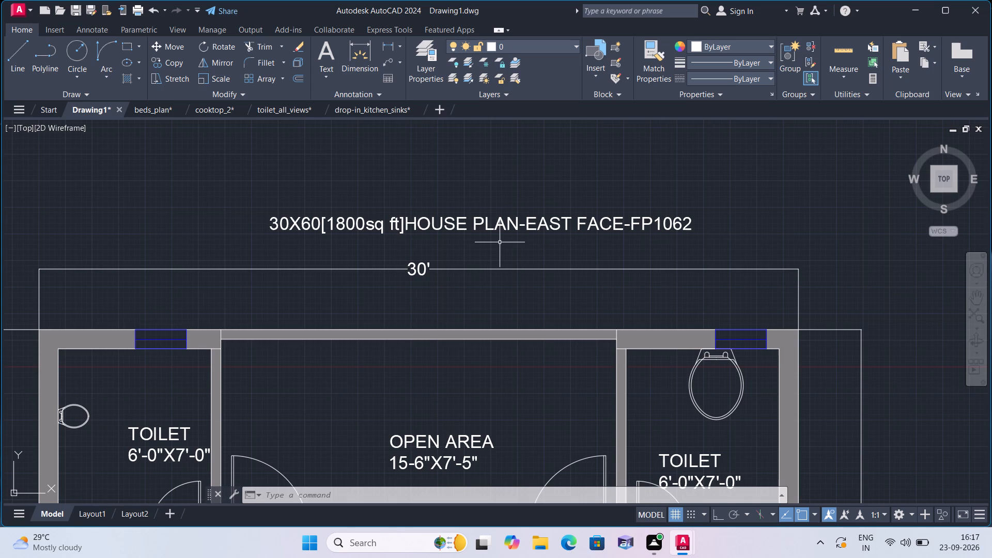
middle_click_drag(500, 242, 480, 225)
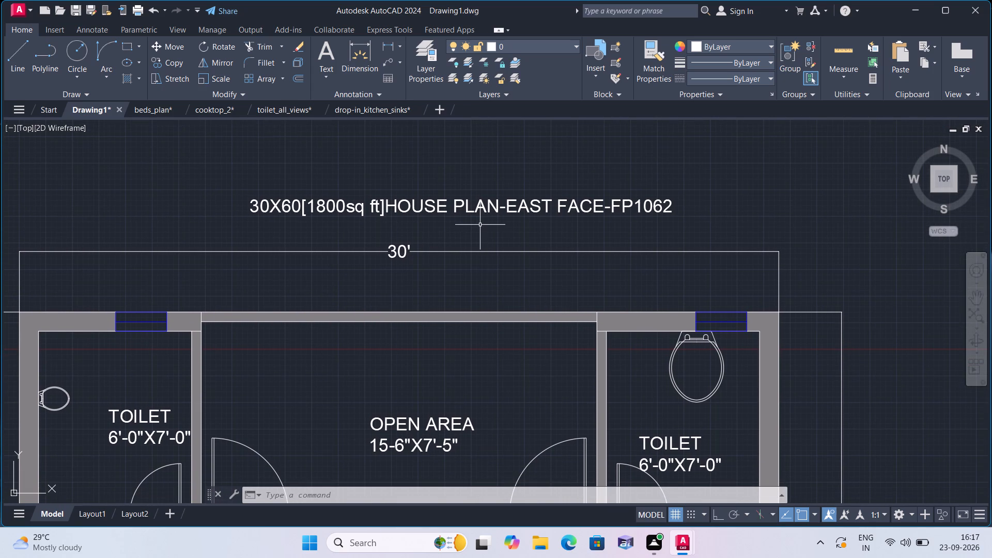
scroll(480, 225, "down", 1)
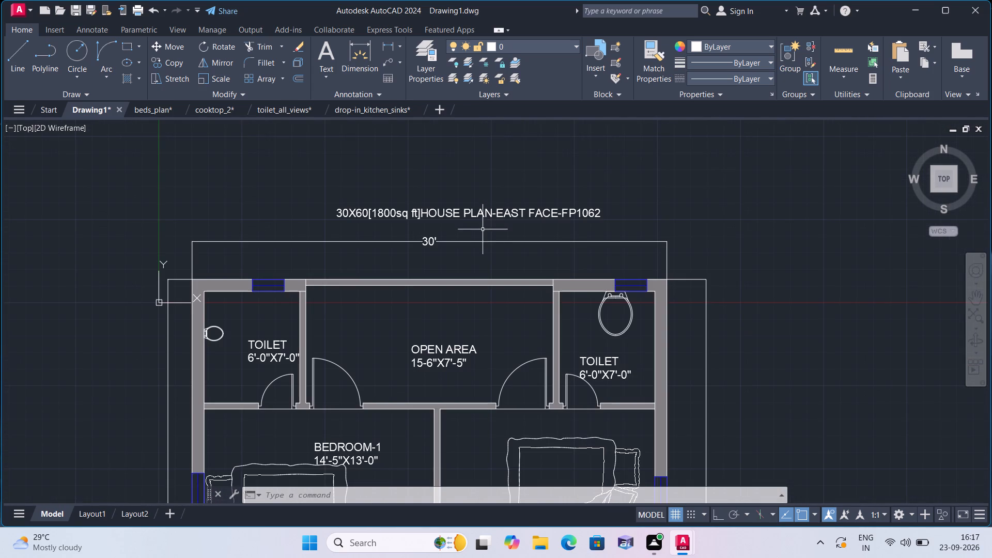
middle_click_drag(468, 260, 463, 180)
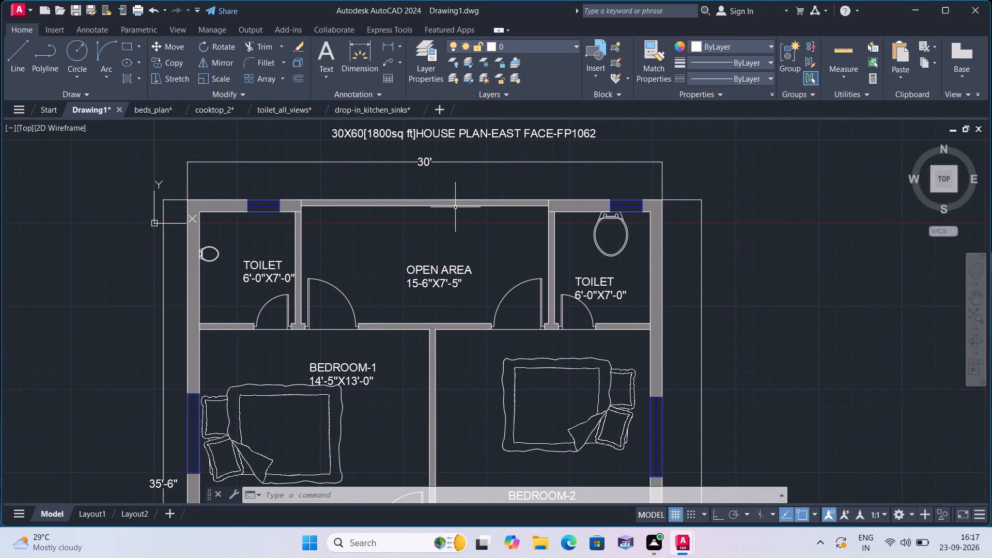
scroll(276, 275, "up", 2)
left_click(248, 257)
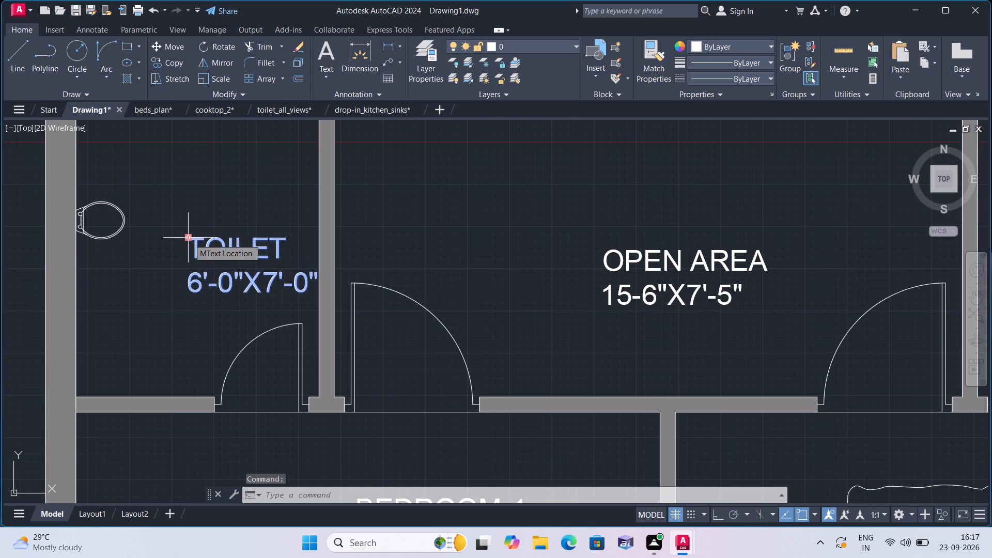
left_click(189, 239)
left_click(158, 217)
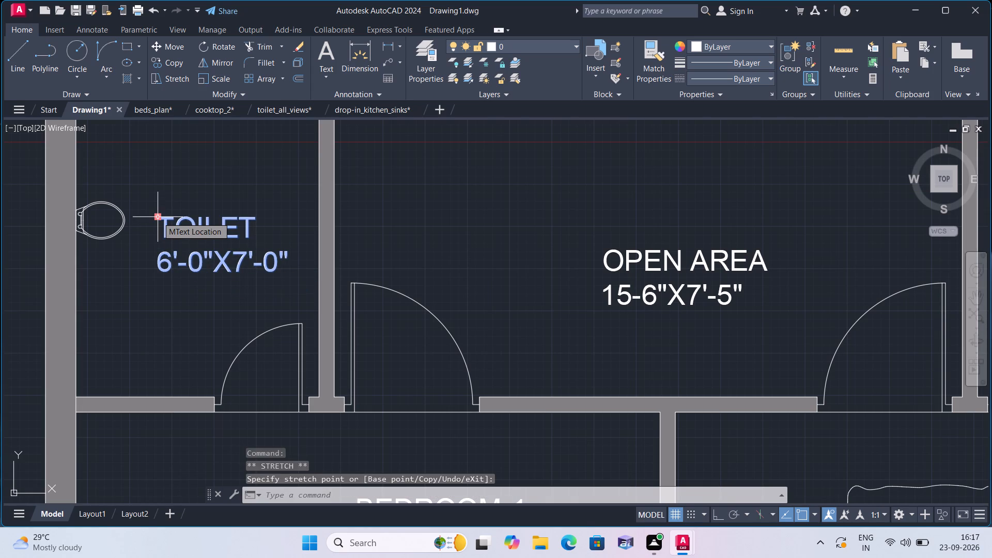
key("Escape")
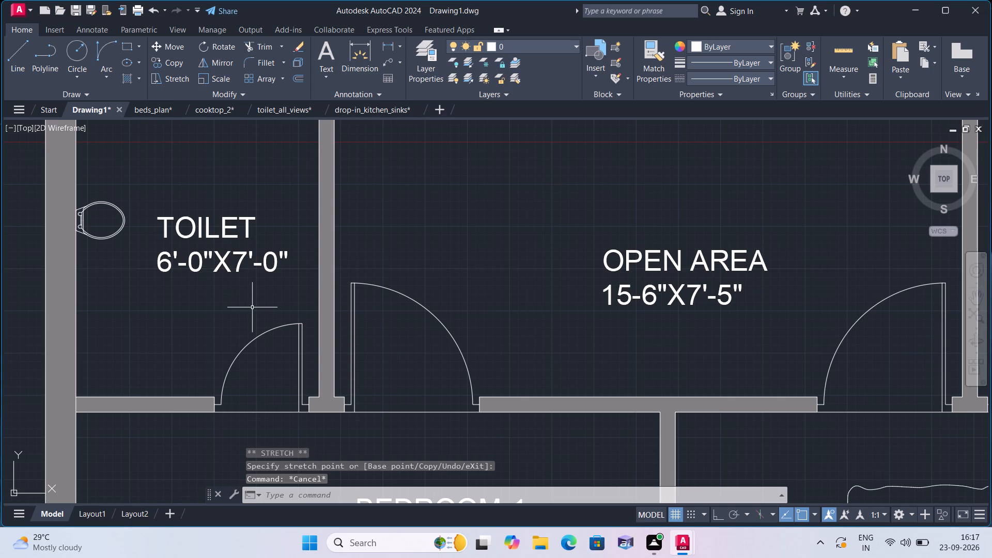
Move the northeast TOILET 6'-0"X7'-0" label slightly north within its room, away from the door swing.
scroll(252, 307, "down", 1)
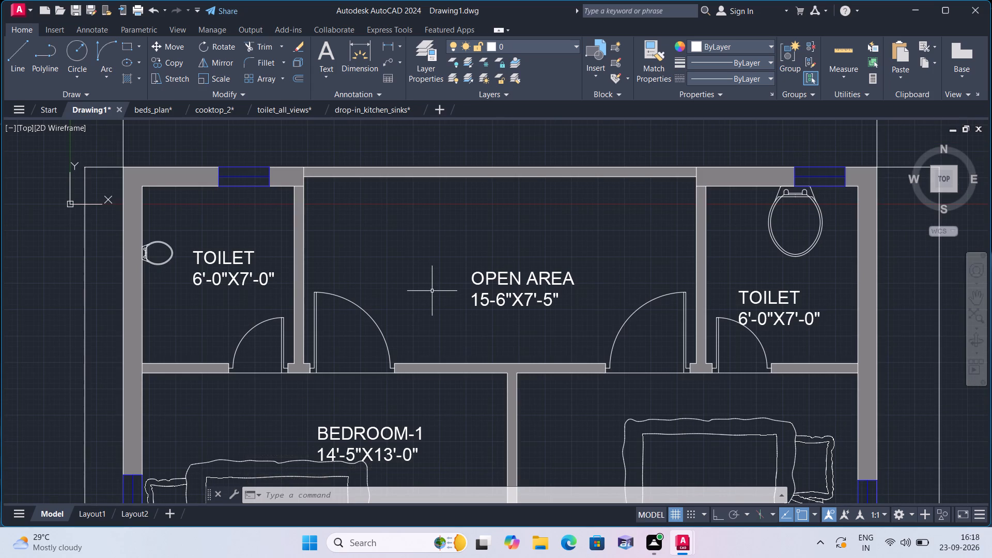
middle_click_drag(431, 290, 420, 270)
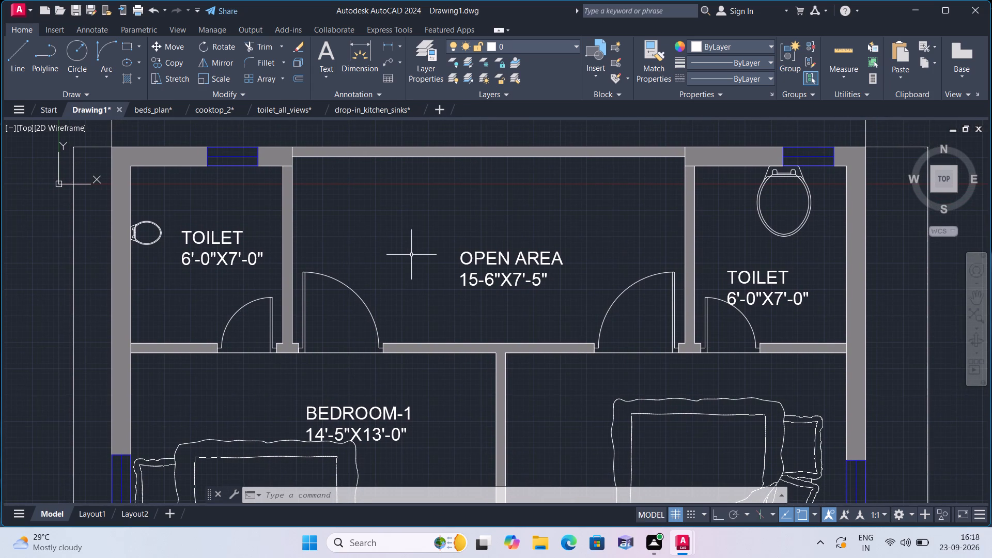
scroll(757, 272, "up", 1)
left_click(757, 273)
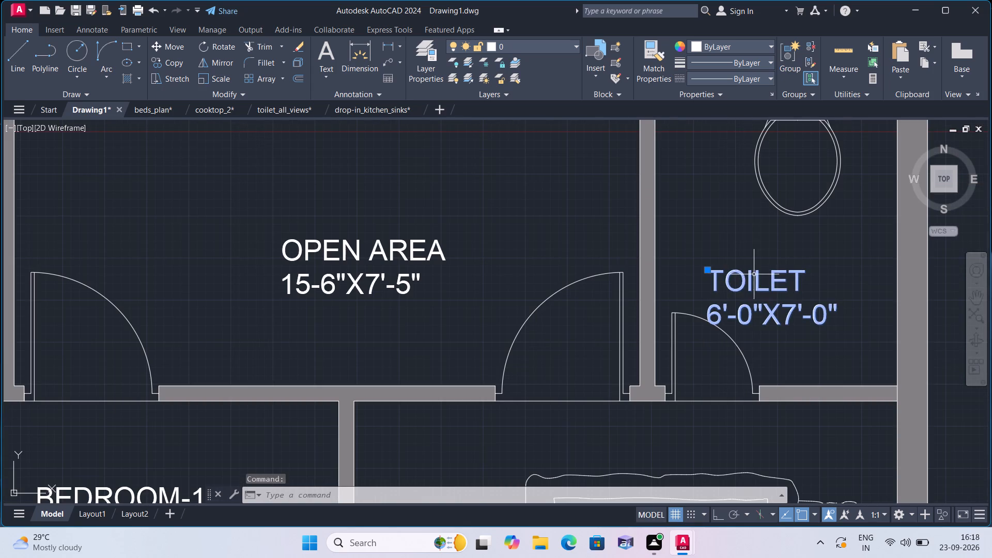
left_click(706, 271)
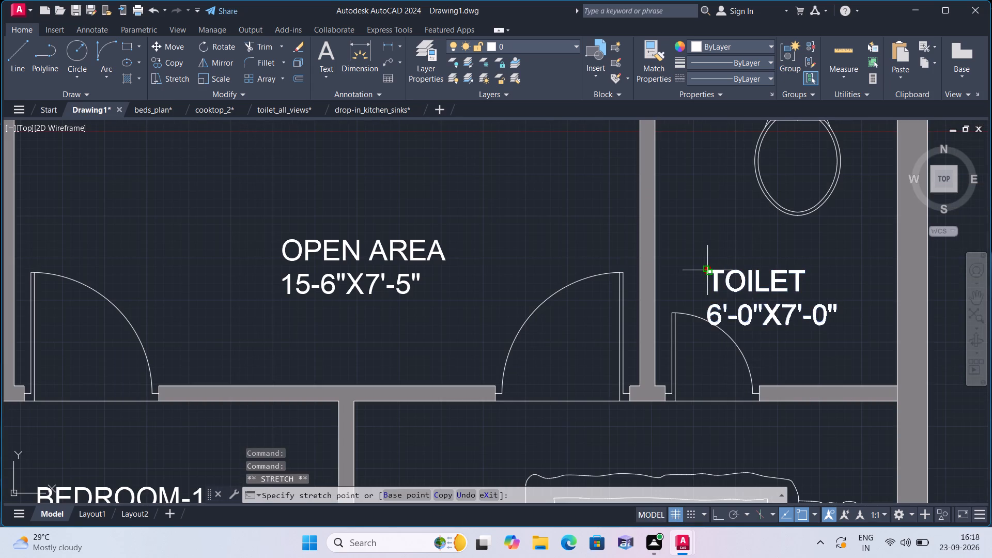
left_click(706, 254)
Move the BEDROOM-1 label northeast so its size text clears the bed outline.
scroll(705, 254, "down", 2)
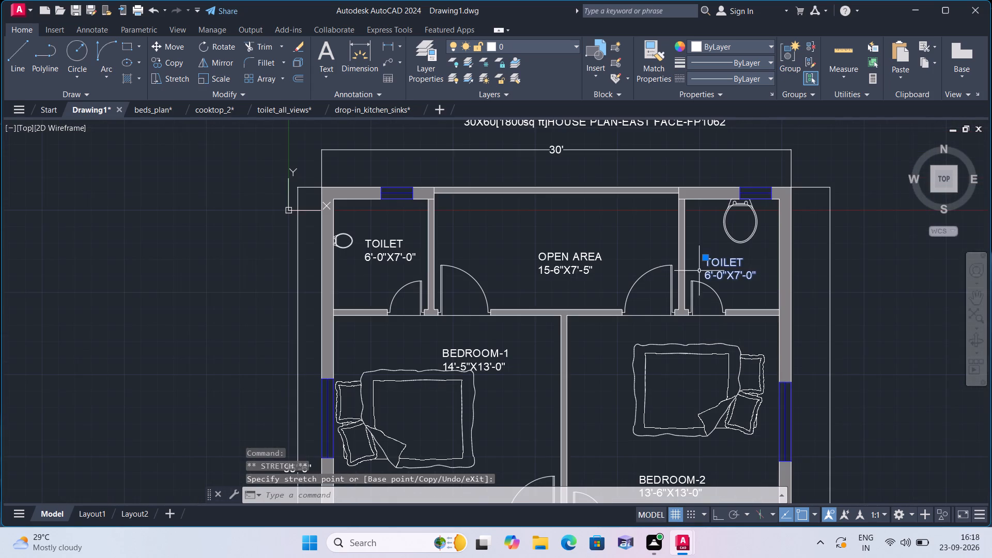
middle_click_drag(631, 356, 630, 249)
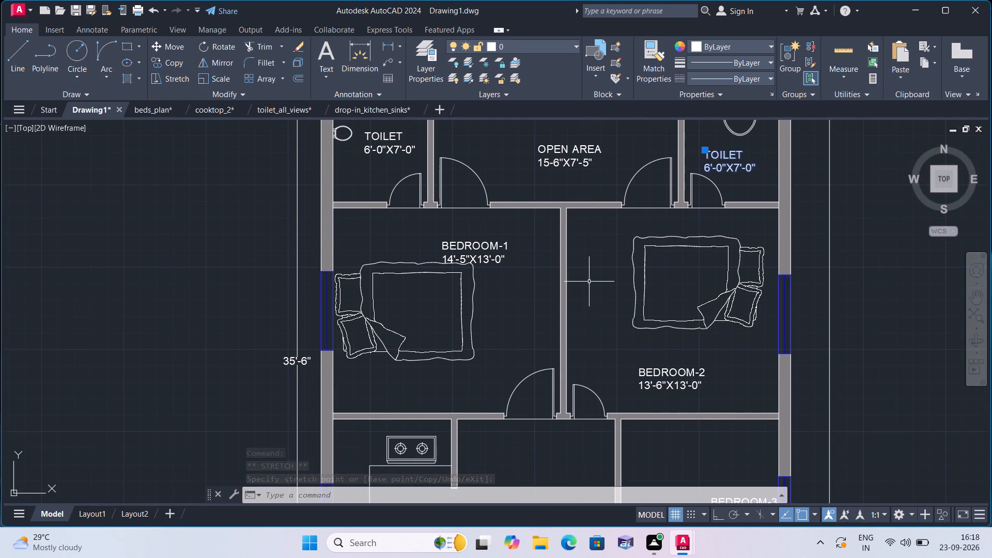
scroll(499, 278, "up", 2)
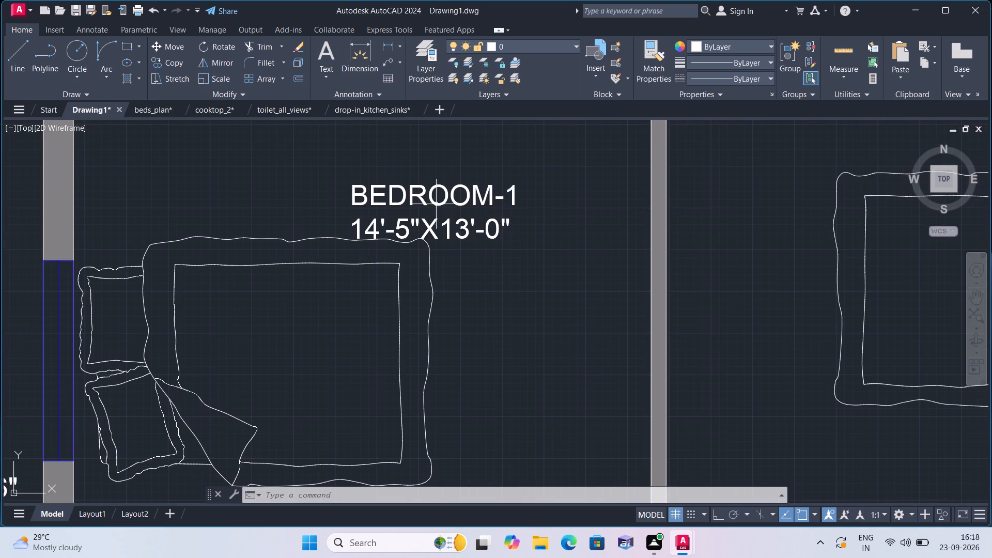
left_click(436, 199)
left_click(350, 183)
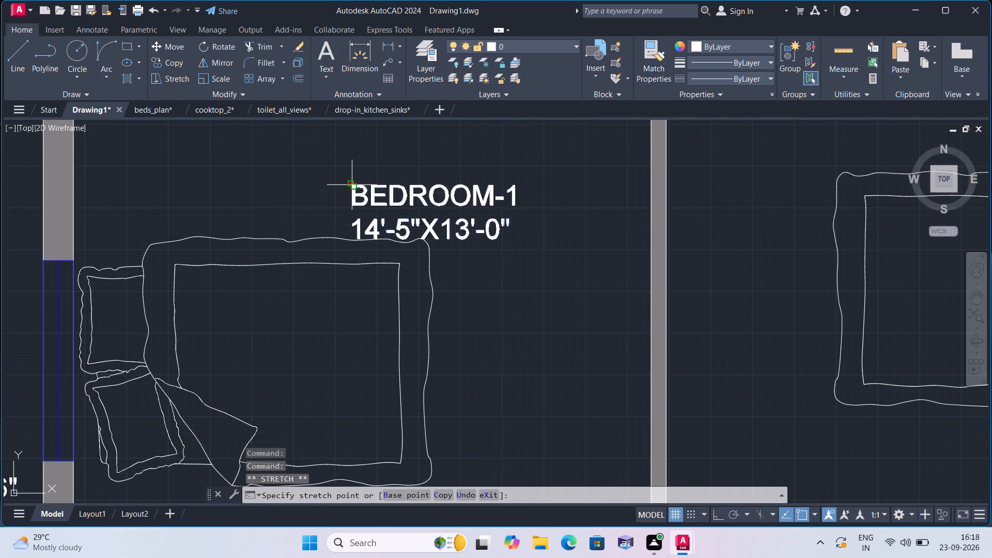
left_click(384, 153)
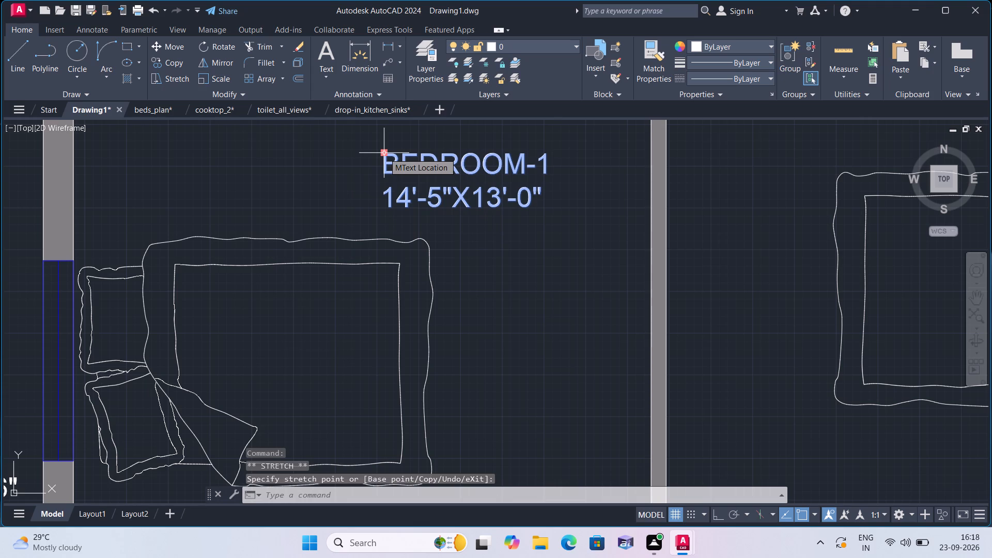
Move the DINING label northwest, away from the bedroom 3 wall and closer to the centre of the dining room.
scroll(508, 214, "down", 1)
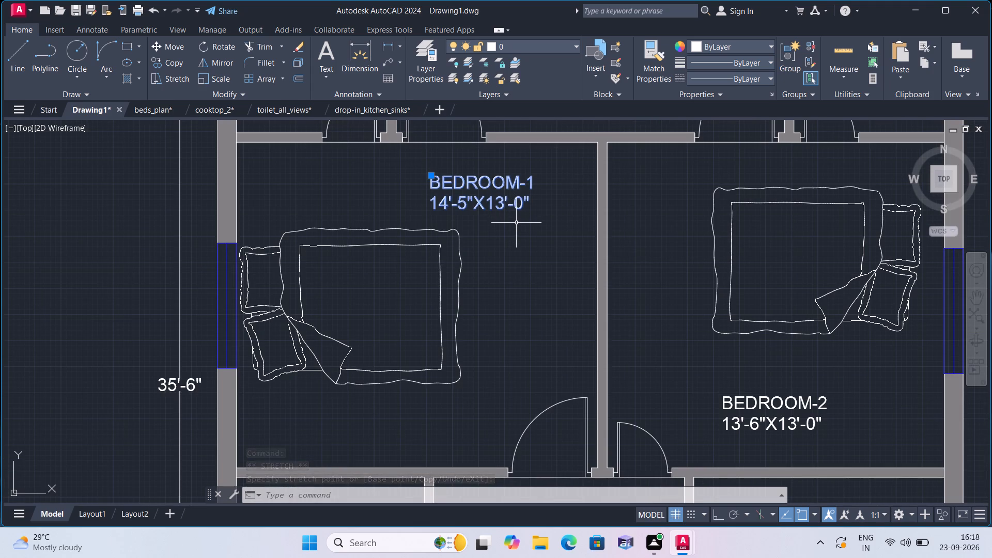
middle_click_drag(516, 223, 461, 197)
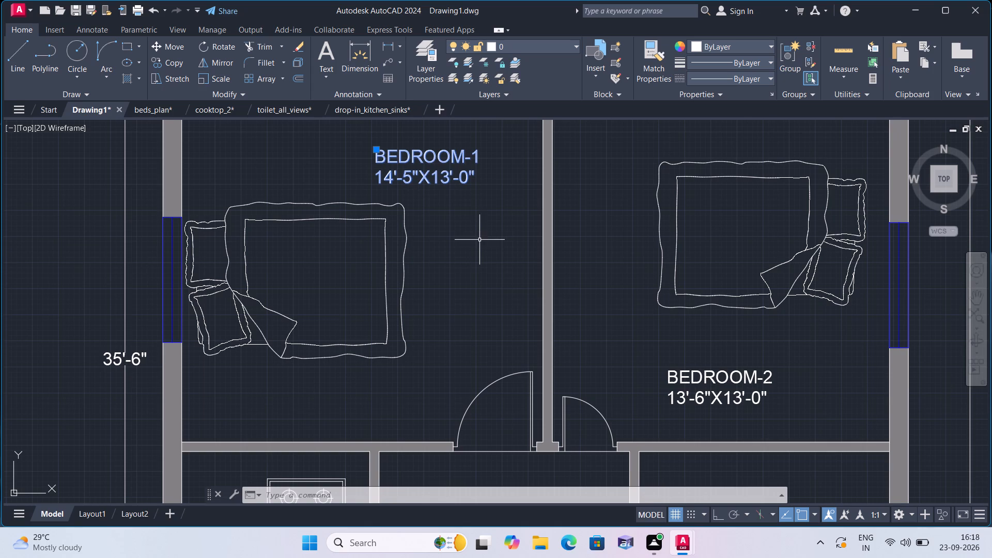
middle_click_drag(479, 252, 472, 230)
middle_click_drag(472, 230, 462, 185)
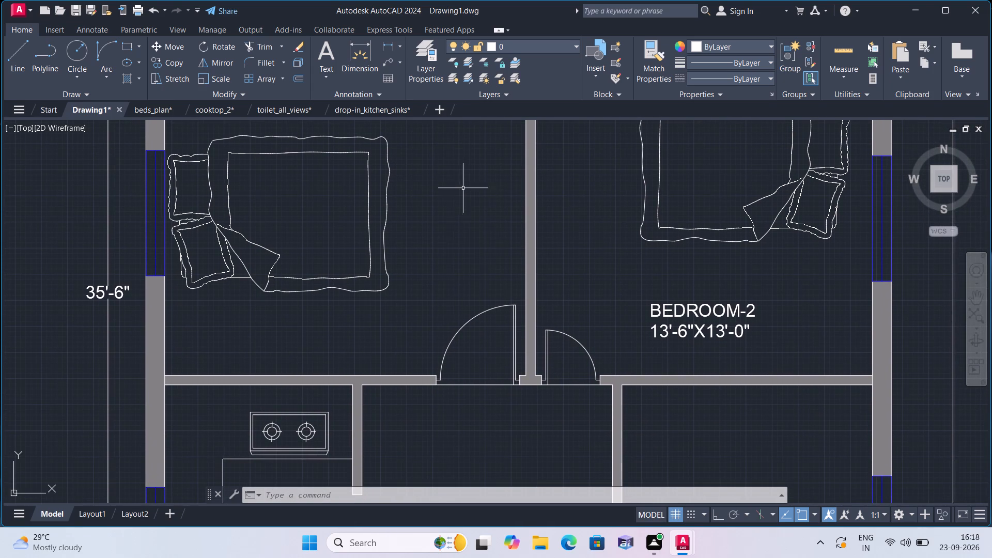
middle_click_drag(469, 255, 478, 105)
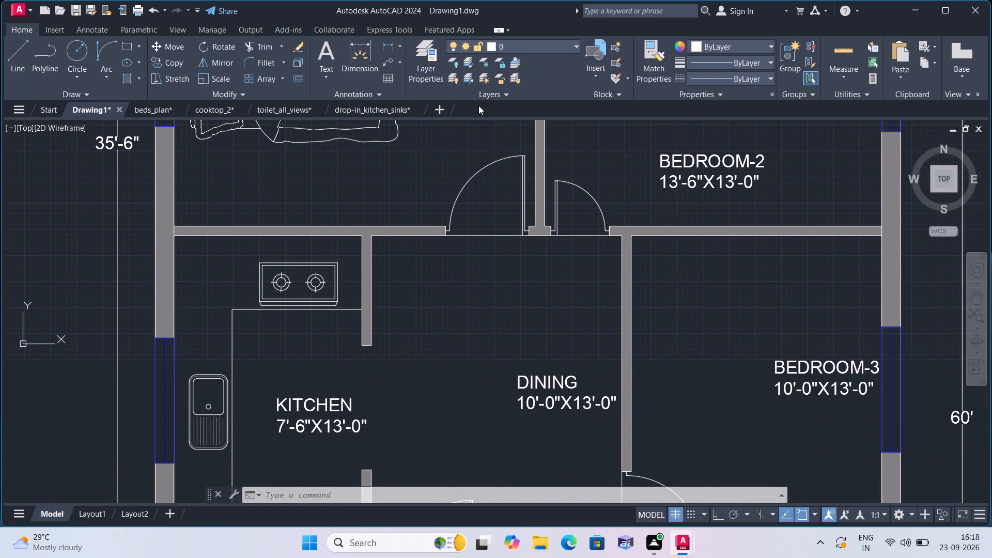
scroll(498, 314, "down", 1)
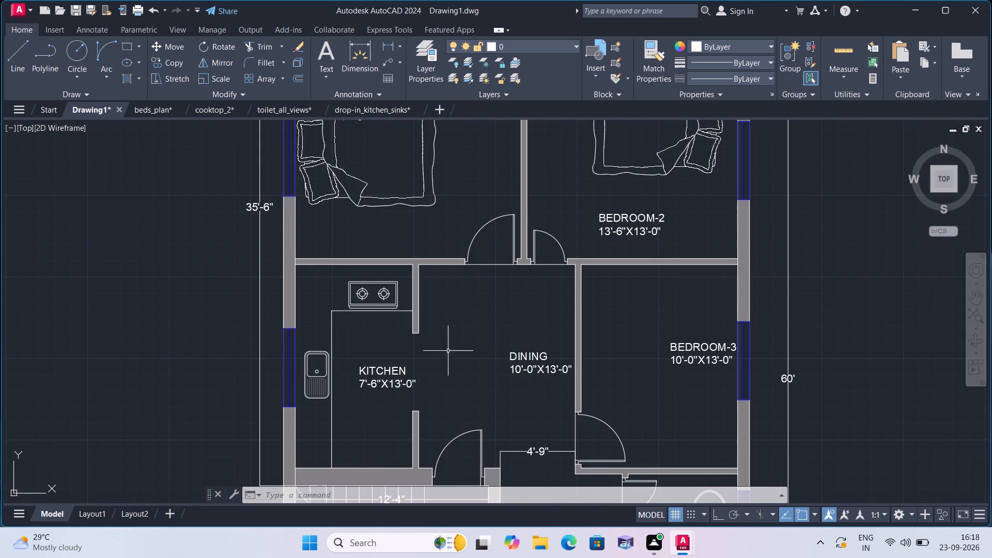
scroll(447, 368, "up", 1)
middle_click_drag(447, 368, 395, 275)
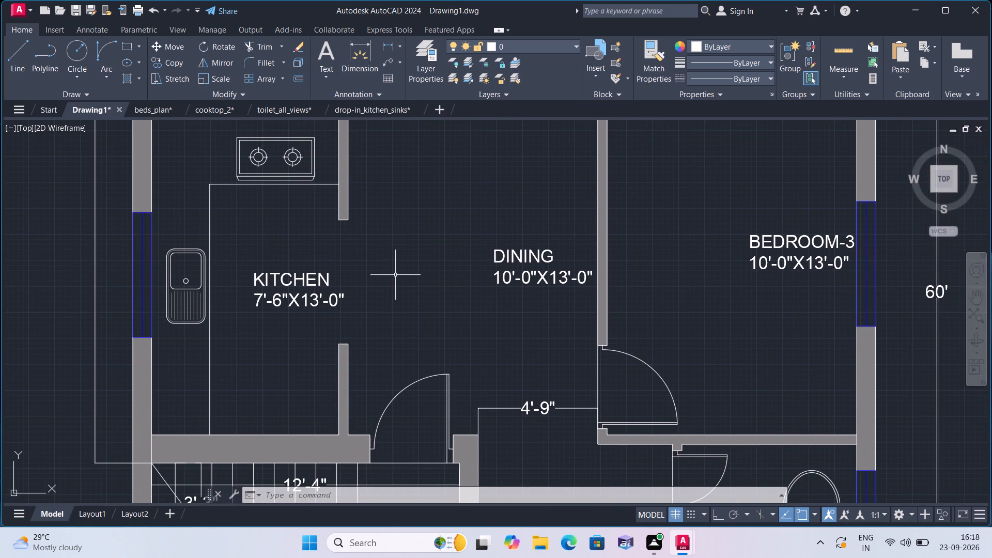
left_click(502, 257)
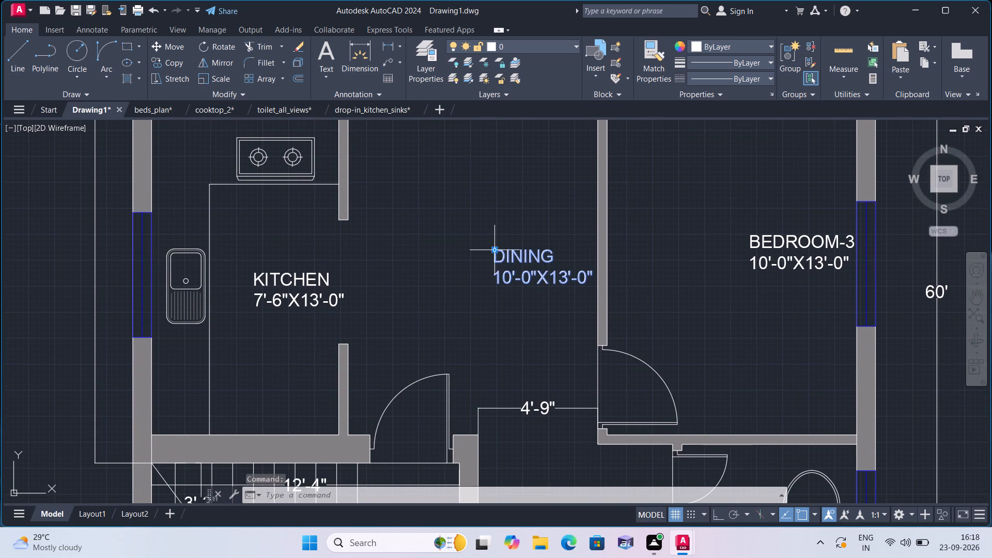
left_click(495, 249)
left_click(446, 216)
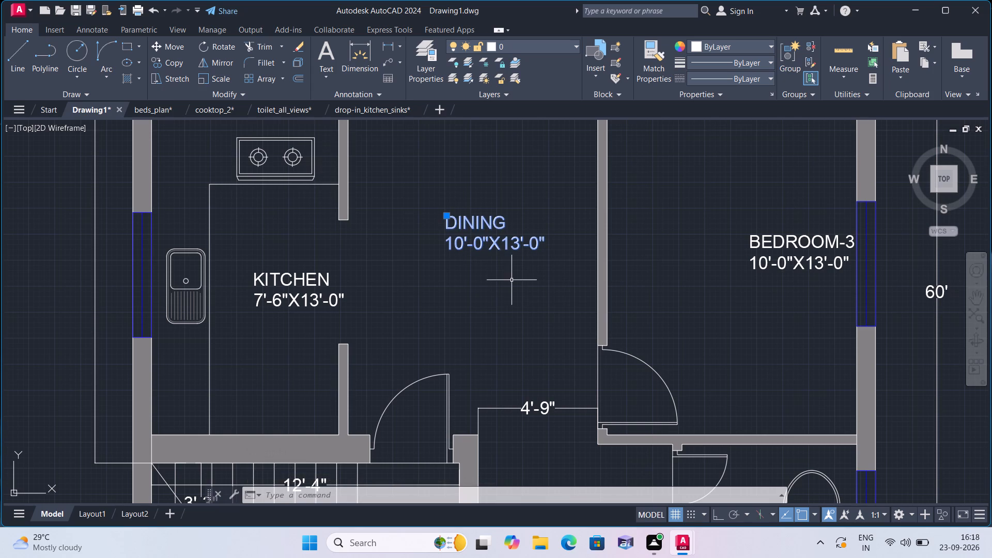
Move the BEDROOM-3 label away from the east window wall into the northwest corner of its room.
middle_click_drag(524, 314, 485, 301)
scroll(737, 247, "down", 1)
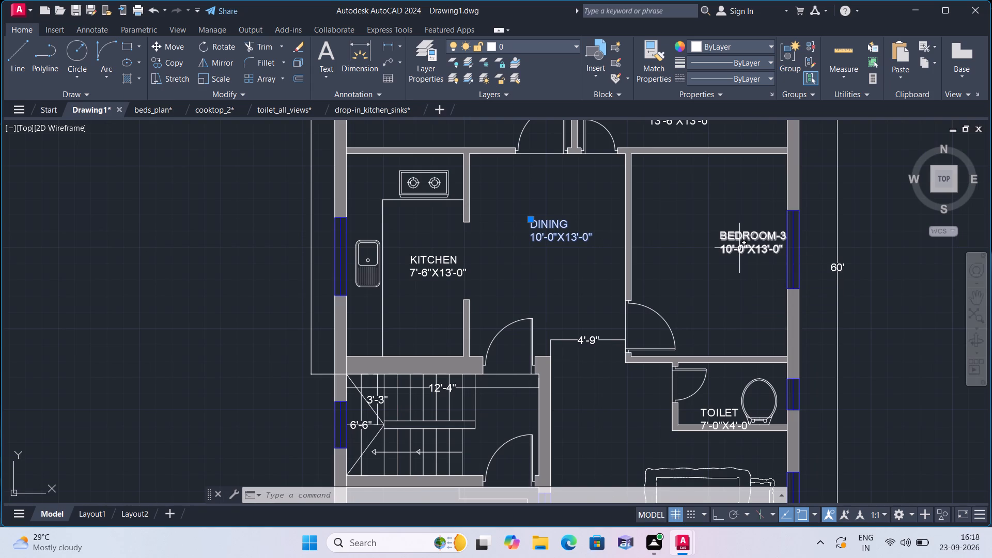
left_click(740, 241)
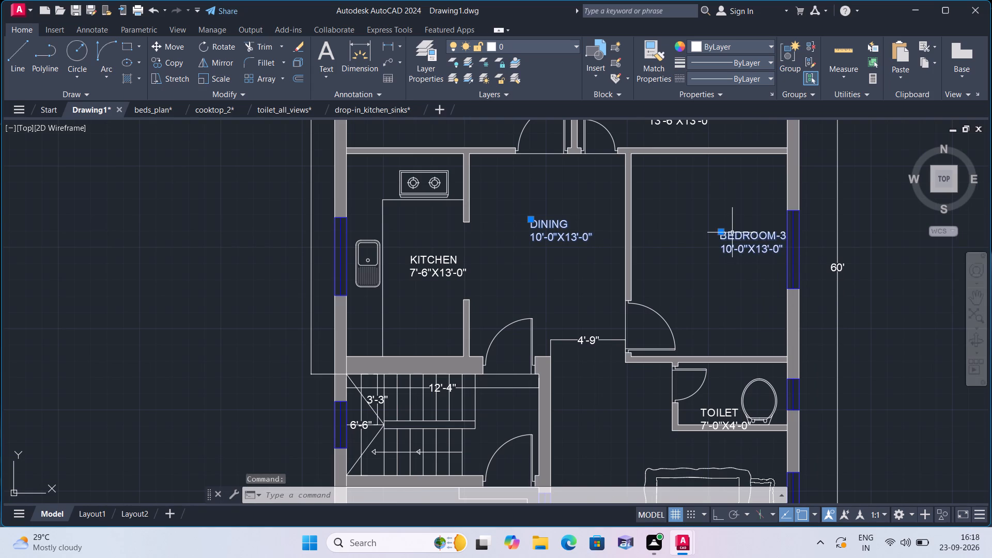
left_click(717, 230)
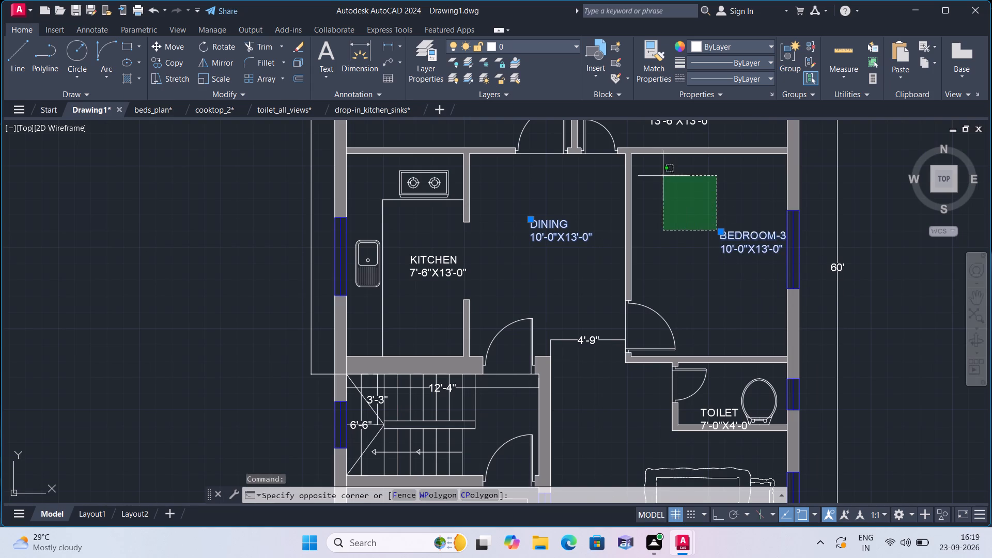
left_click(681, 197)
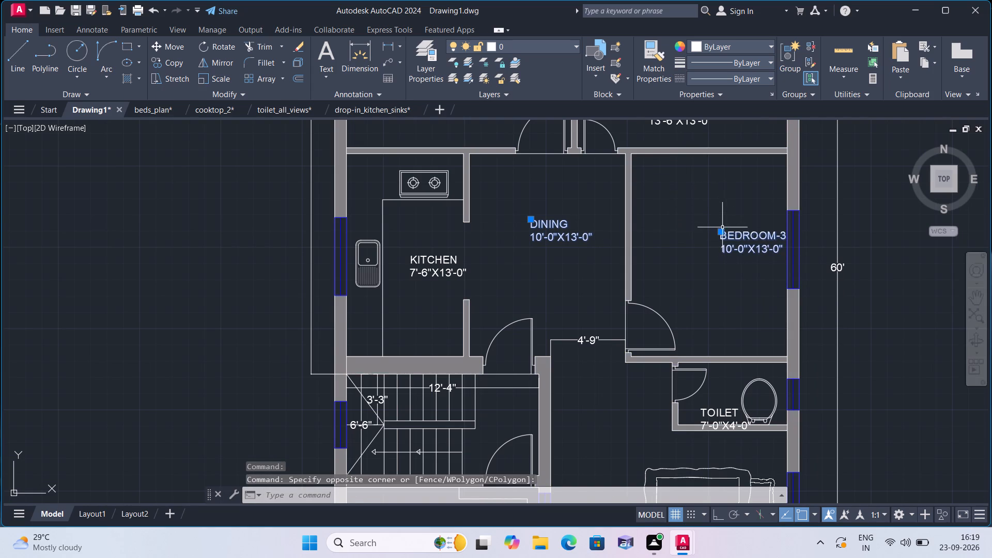
left_click(719, 235)
left_click(648, 166)
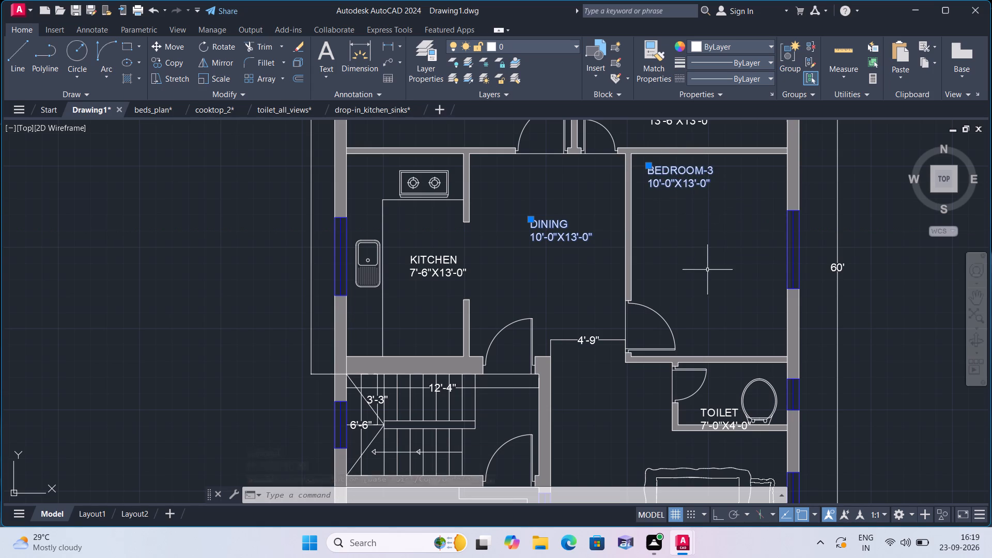
Move the TOILET 7'-0"X4'-0" label northwest so it sits inside the small toilet, clear of its south wall and the WC.
middle_click_drag(710, 373, 647, 307)
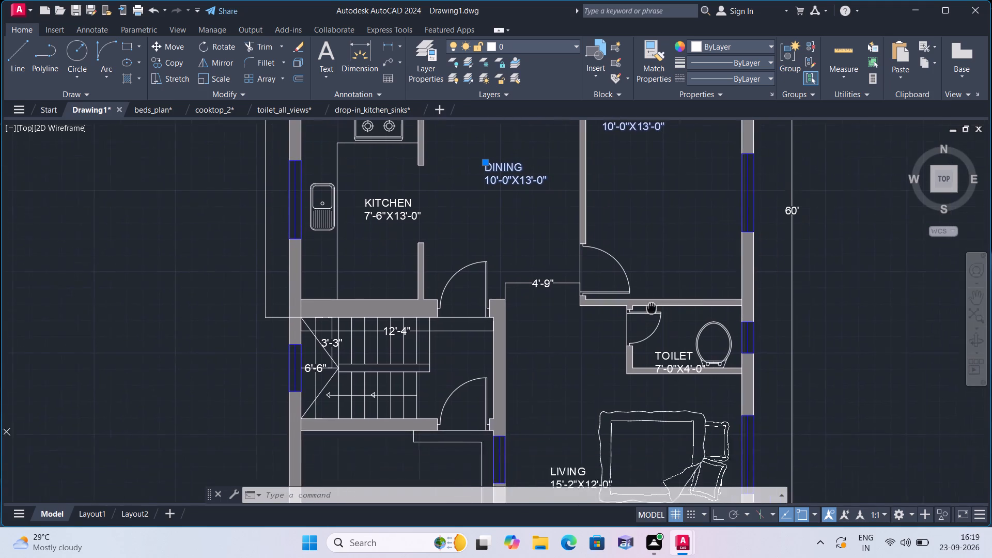
middle_click_drag(647, 307, 645, 307)
scroll(655, 333, "up", 2)
left_click(671, 366)
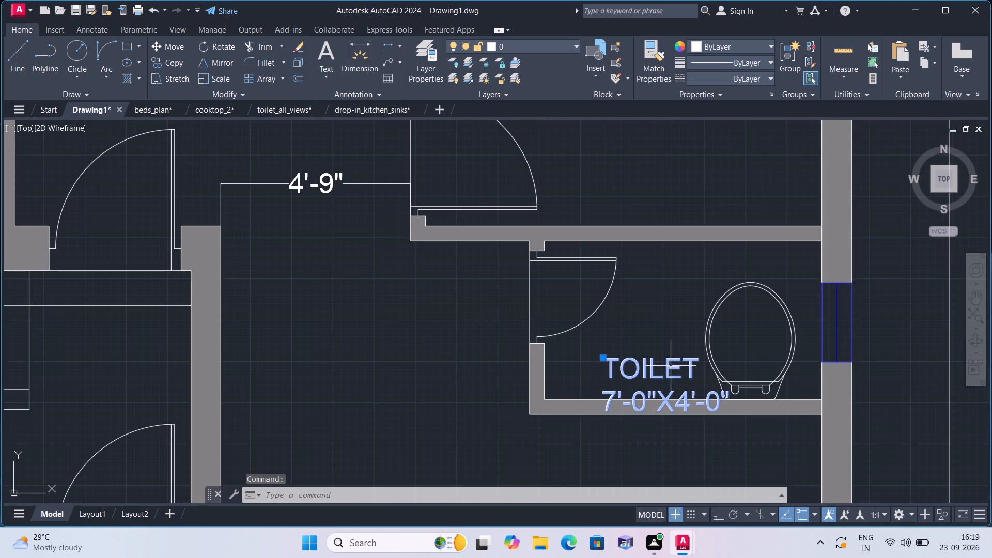
left_click(601, 358)
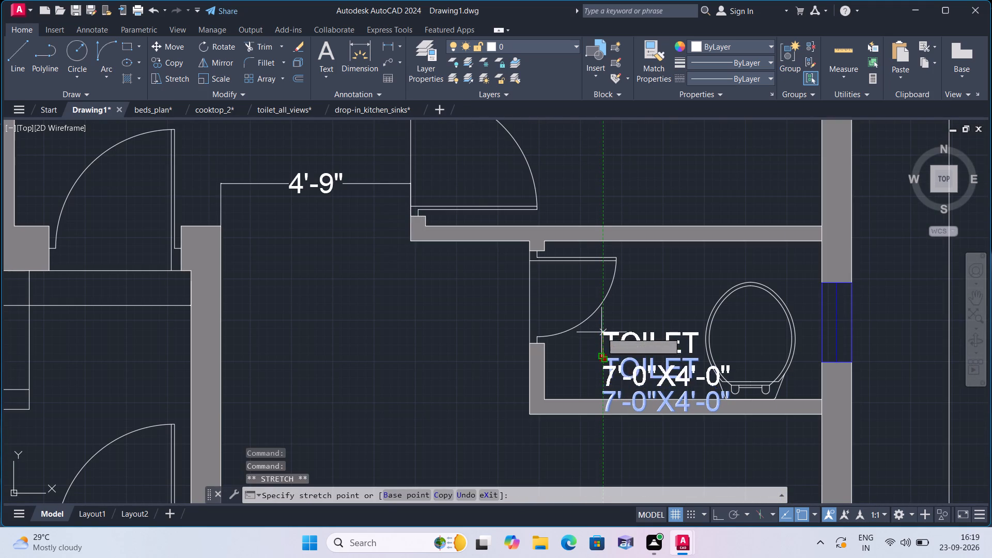
left_click(574, 334)
middle_click_drag(424, 338, 510, 193)
scroll(505, 209, "down", 2)
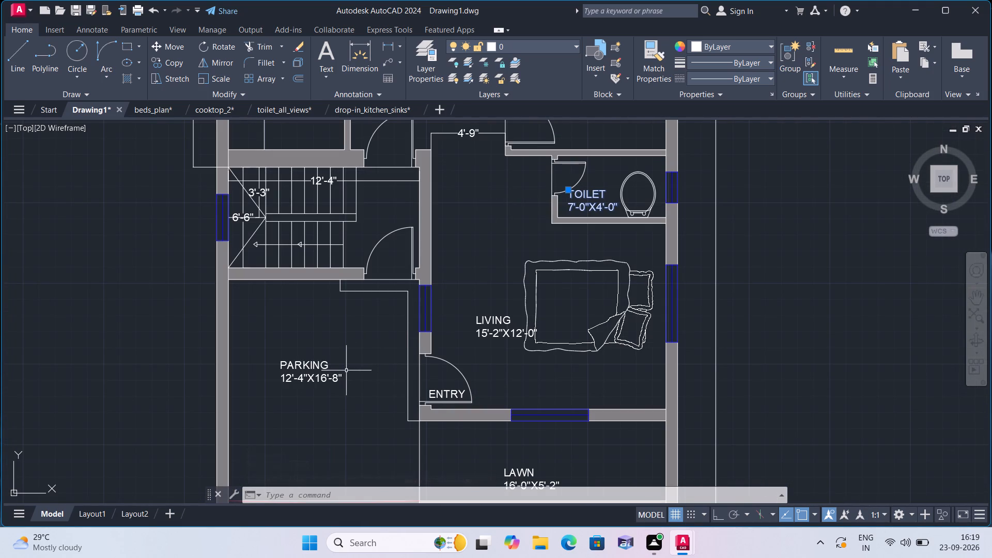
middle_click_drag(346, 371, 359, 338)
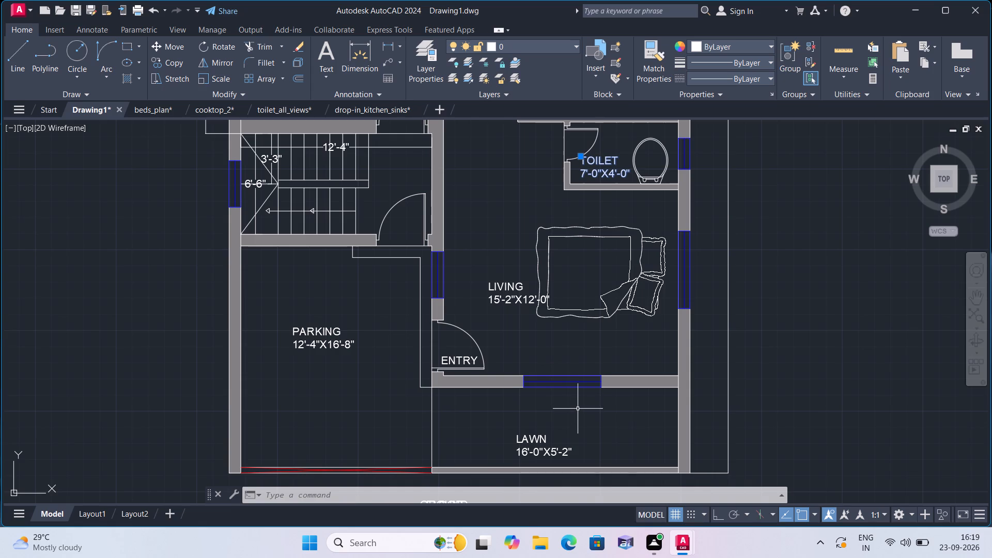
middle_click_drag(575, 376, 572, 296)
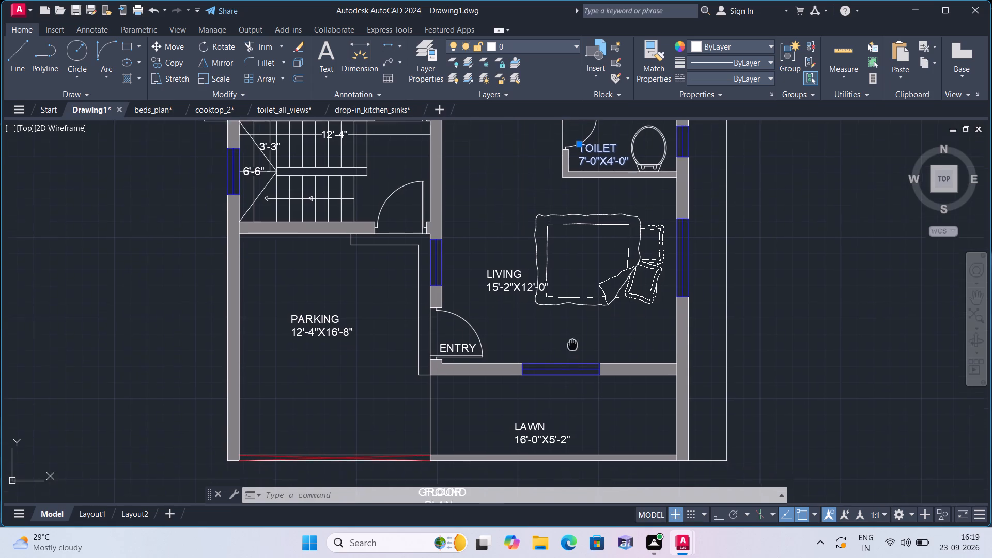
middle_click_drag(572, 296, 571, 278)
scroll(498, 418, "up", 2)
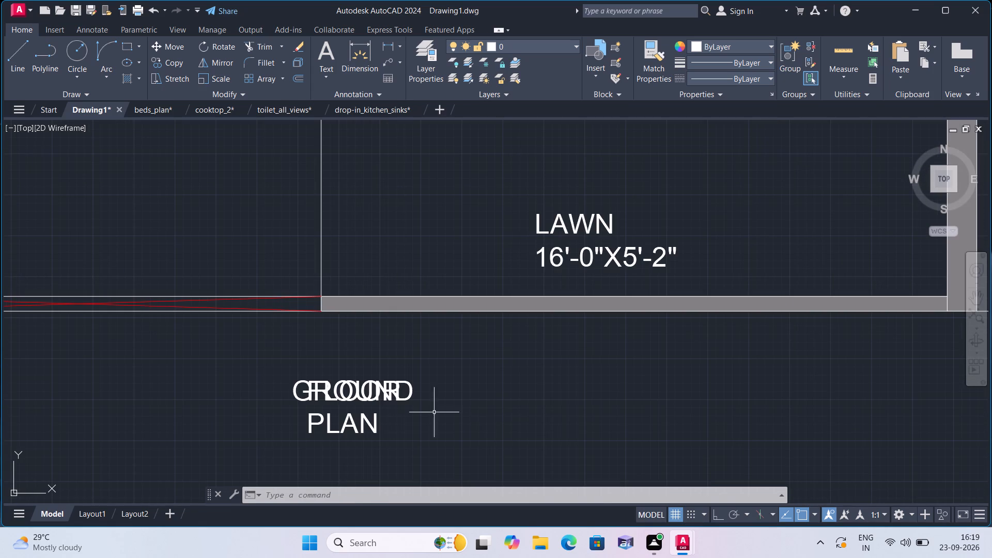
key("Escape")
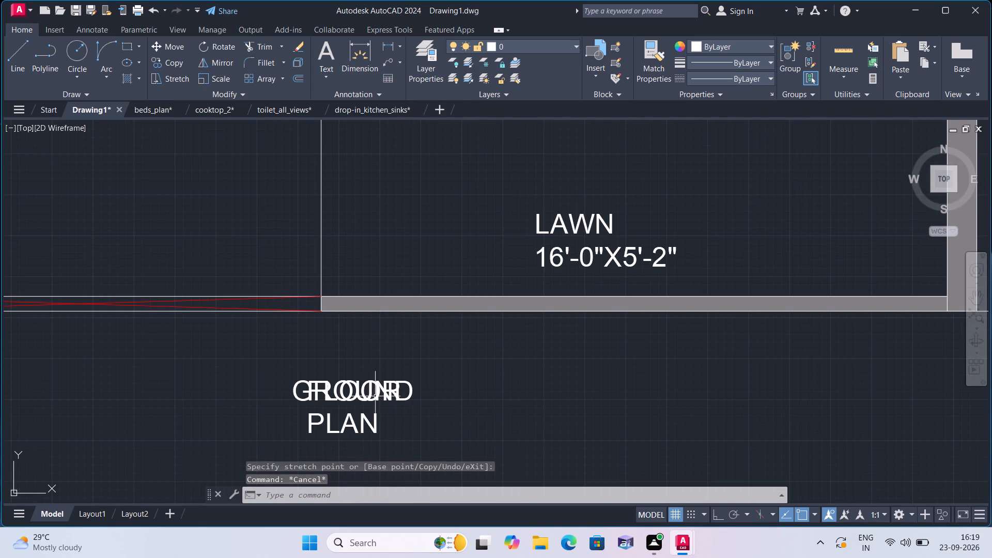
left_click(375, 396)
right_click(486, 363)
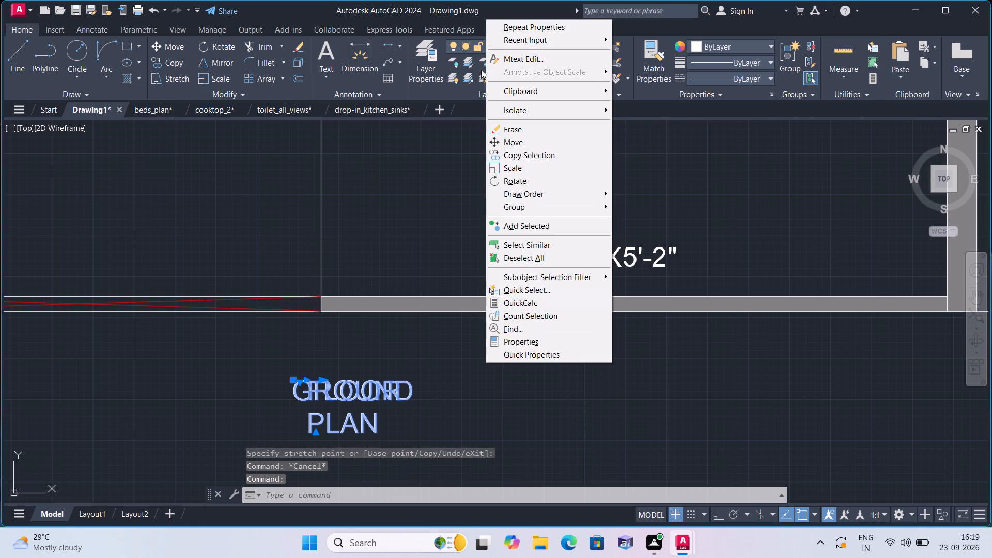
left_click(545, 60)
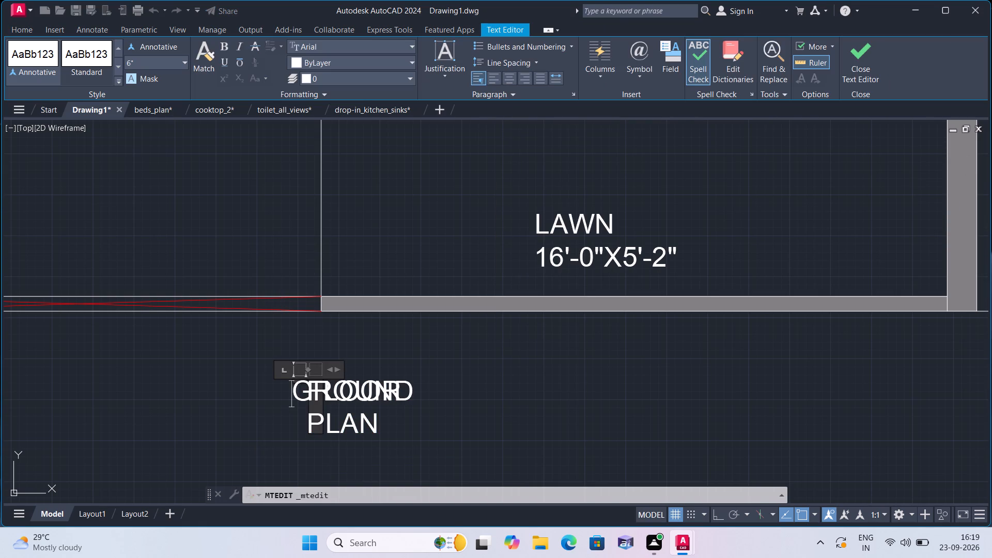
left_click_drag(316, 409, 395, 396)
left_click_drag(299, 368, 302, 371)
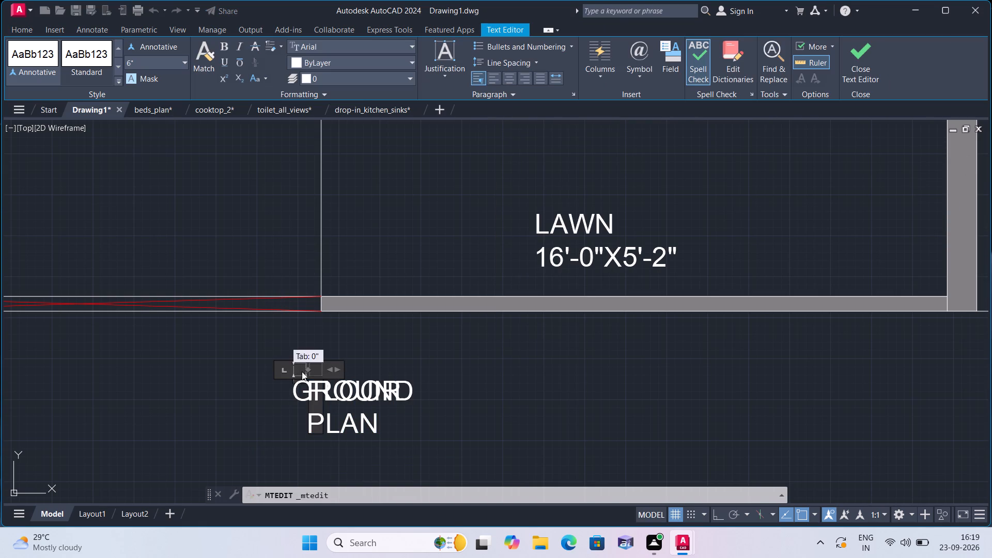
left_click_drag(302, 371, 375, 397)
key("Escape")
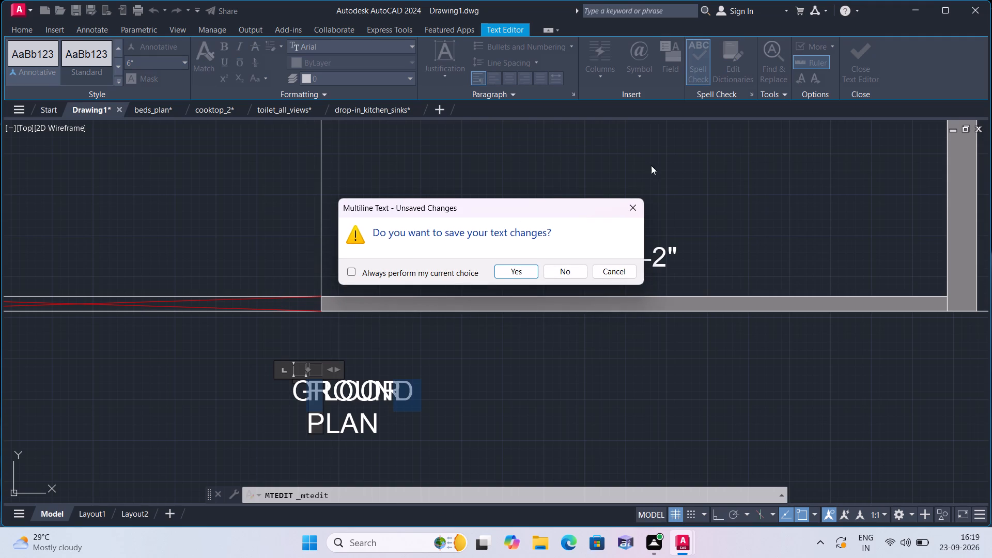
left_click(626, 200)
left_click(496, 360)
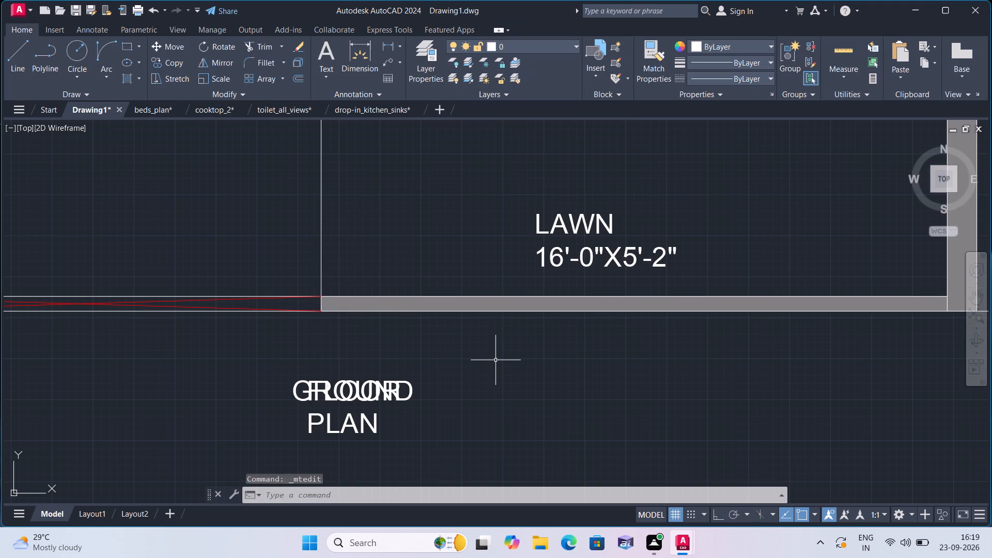
Open the overlapping GROUND FLOOR PLAN title for editing and widen its columns to separate FLOOR PLAN from GROUND, about 6'-7" total width.
left_click(375, 395)
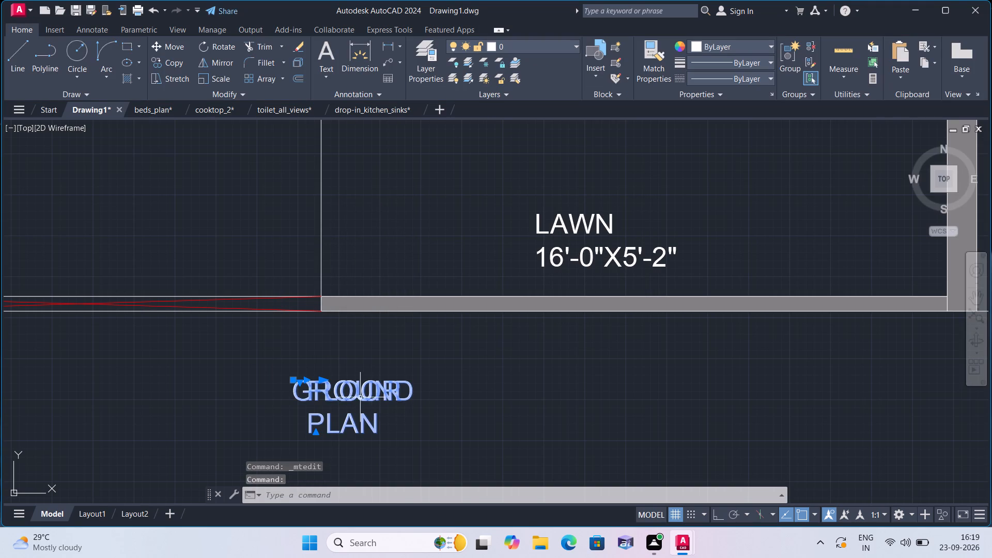
right_click(296, 360)
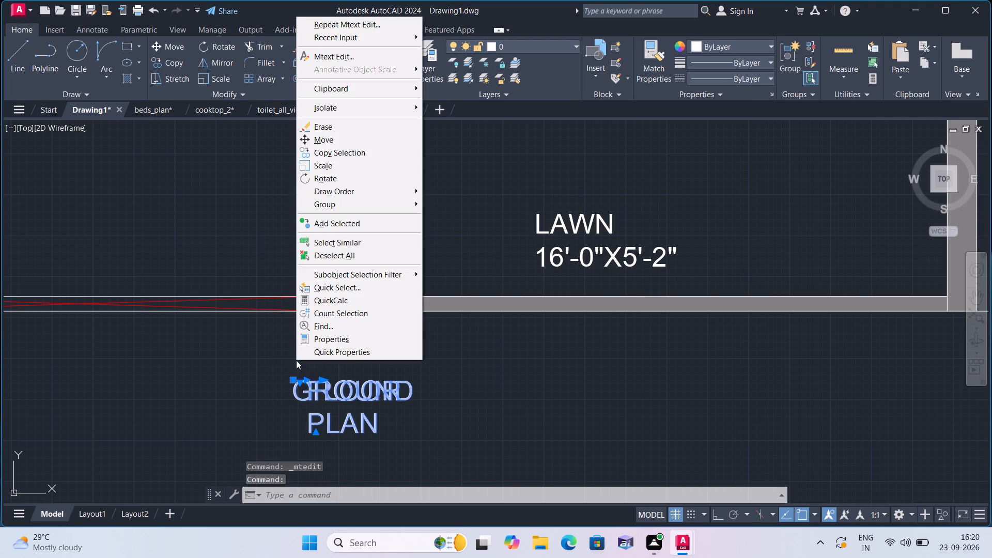
left_click(338, 61)
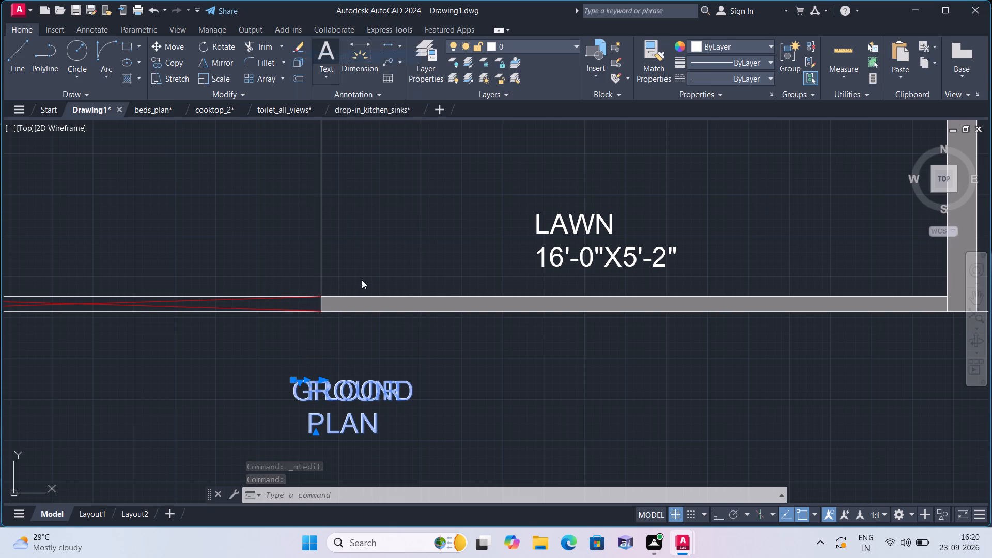
left_click_drag(315, 422, 457, 392)
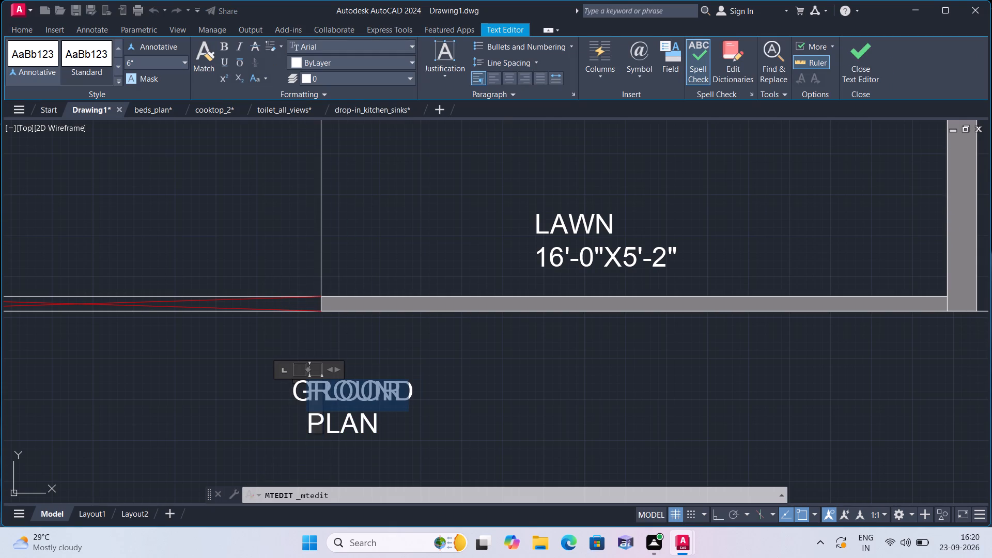
left_click_drag(457, 392, 508, 396)
left_click_drag(316, 369, 332, 368)
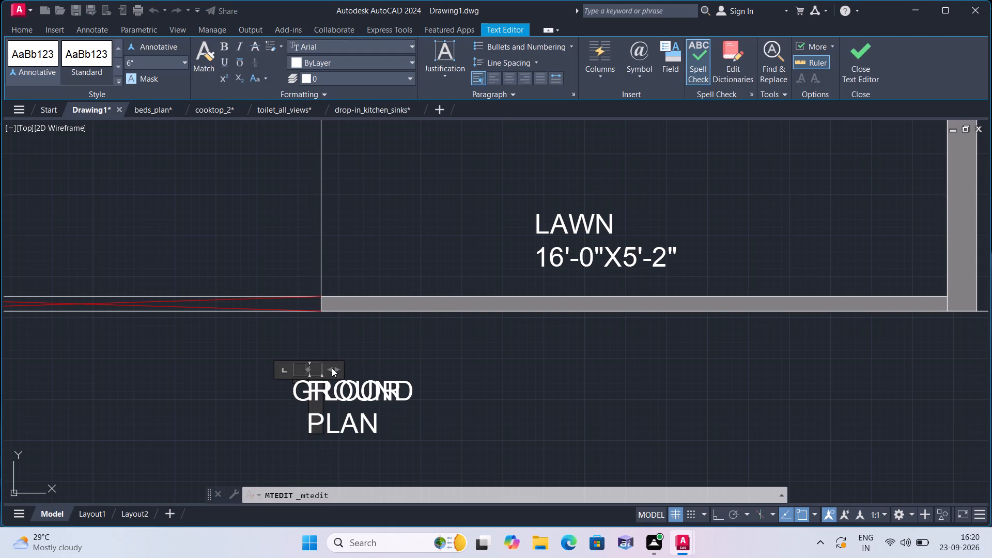
left_click_drag(332, 368, 390, 375)
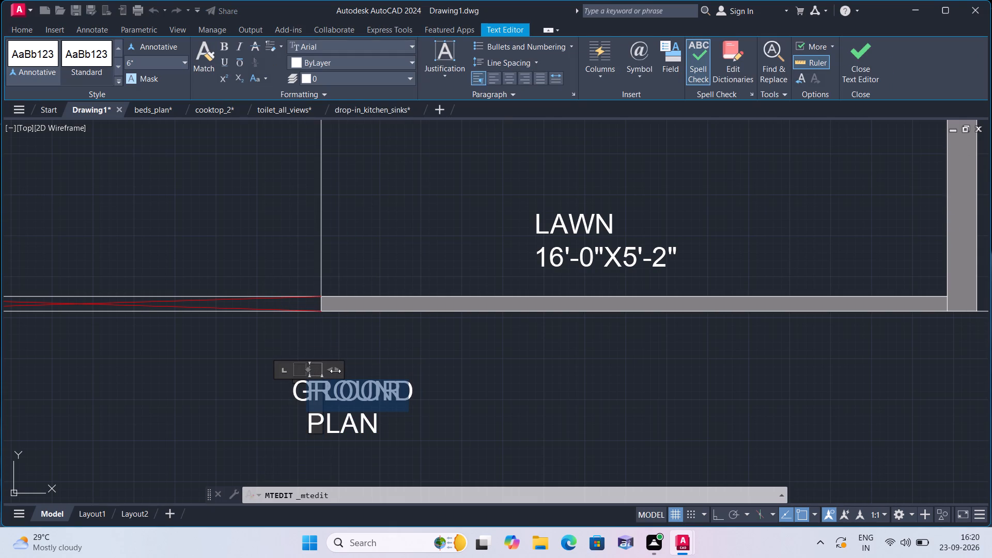
left_click_drag(336, 370, 568, 359)
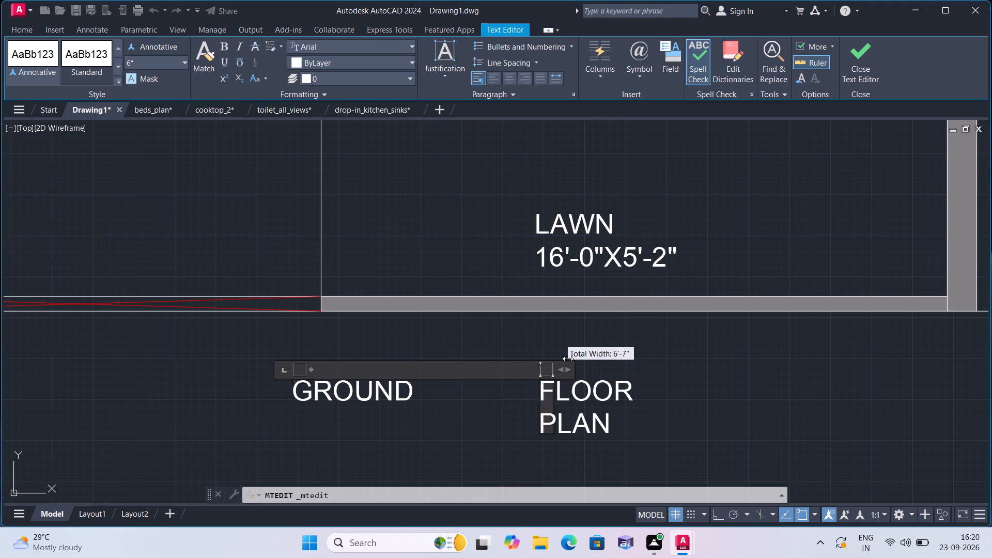
left_click_drag(568, 359, 569, 362)
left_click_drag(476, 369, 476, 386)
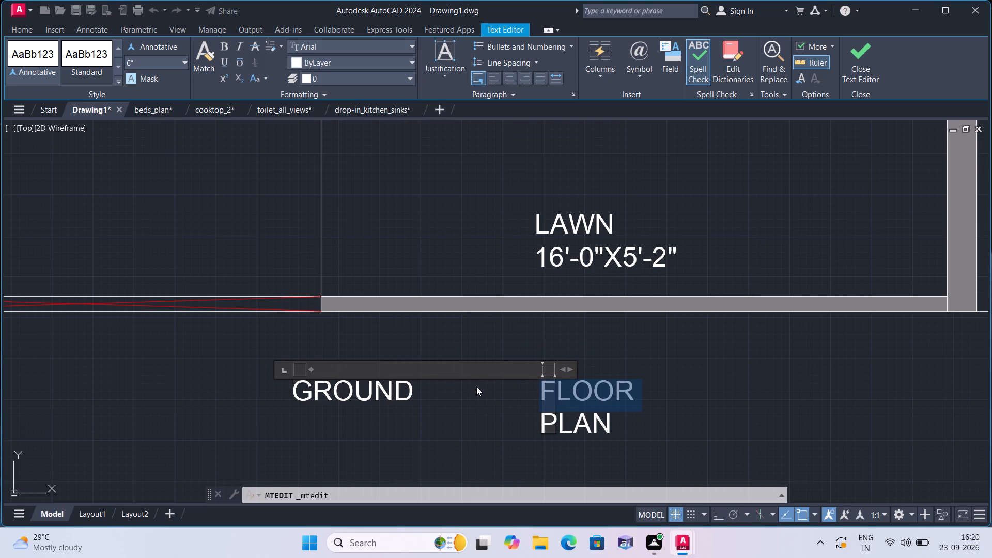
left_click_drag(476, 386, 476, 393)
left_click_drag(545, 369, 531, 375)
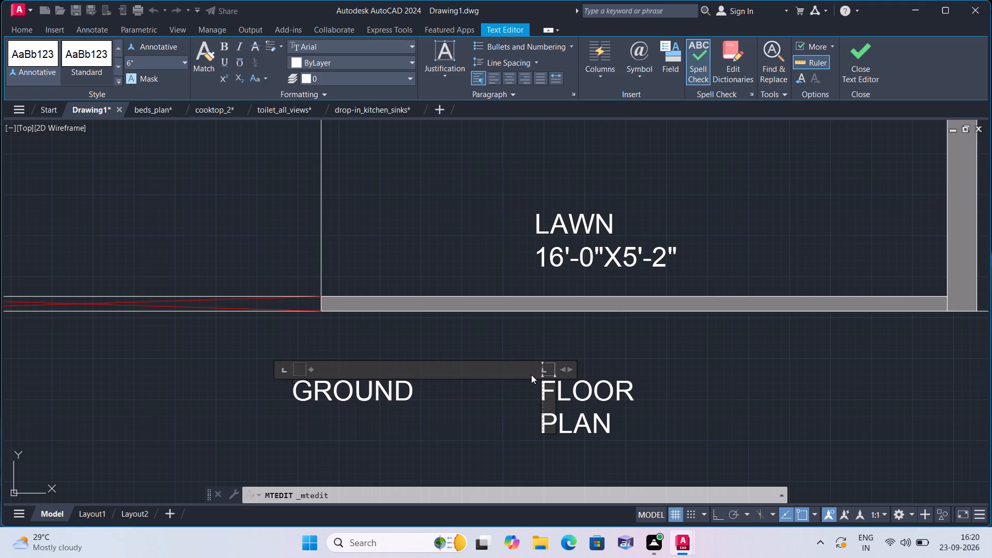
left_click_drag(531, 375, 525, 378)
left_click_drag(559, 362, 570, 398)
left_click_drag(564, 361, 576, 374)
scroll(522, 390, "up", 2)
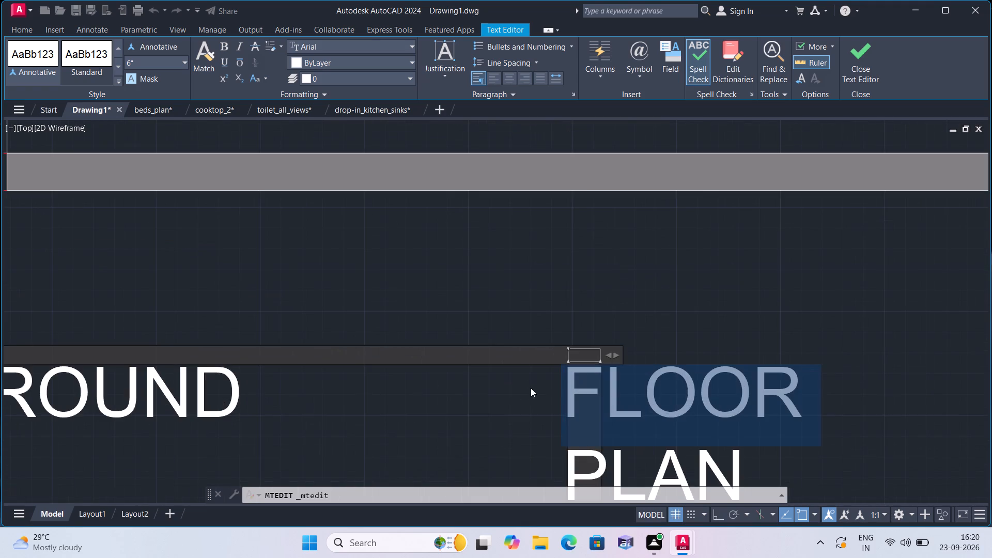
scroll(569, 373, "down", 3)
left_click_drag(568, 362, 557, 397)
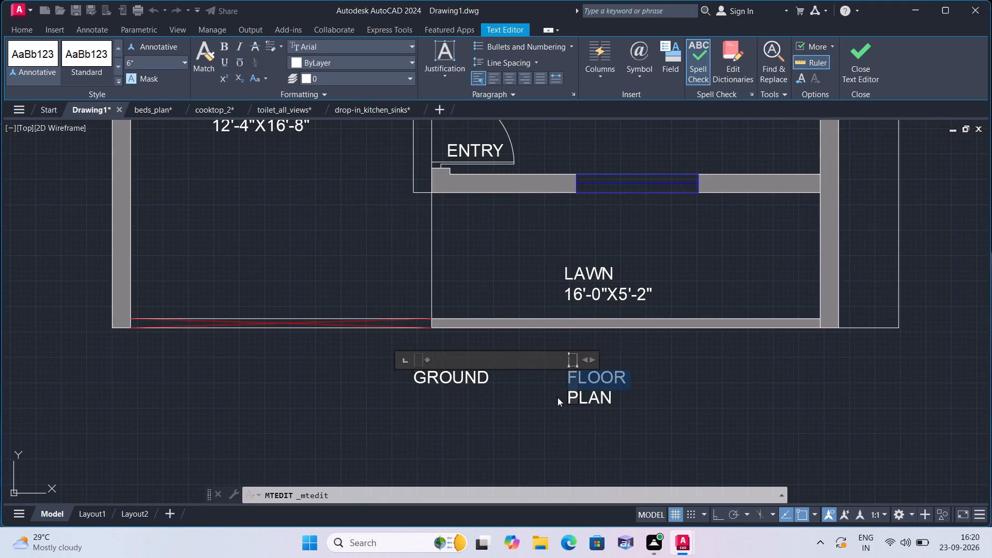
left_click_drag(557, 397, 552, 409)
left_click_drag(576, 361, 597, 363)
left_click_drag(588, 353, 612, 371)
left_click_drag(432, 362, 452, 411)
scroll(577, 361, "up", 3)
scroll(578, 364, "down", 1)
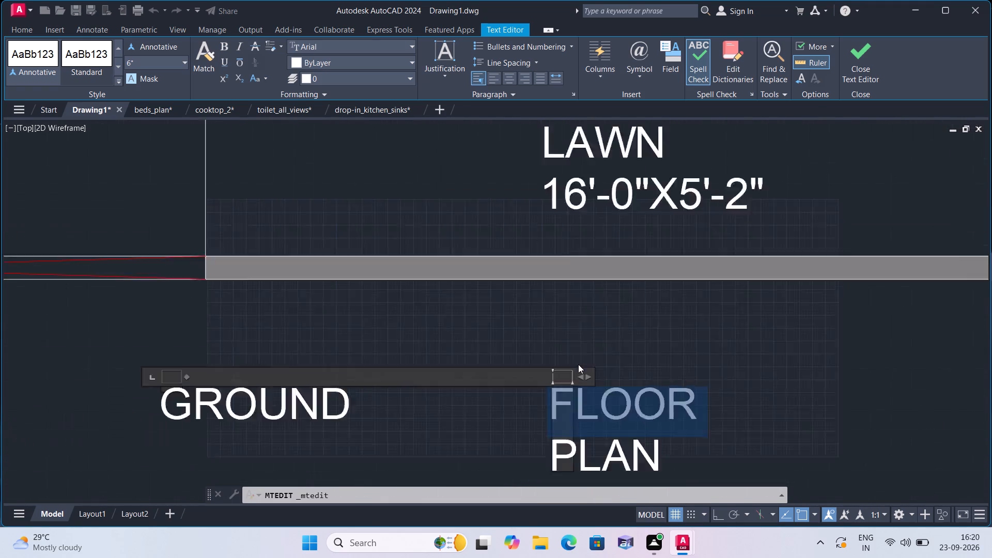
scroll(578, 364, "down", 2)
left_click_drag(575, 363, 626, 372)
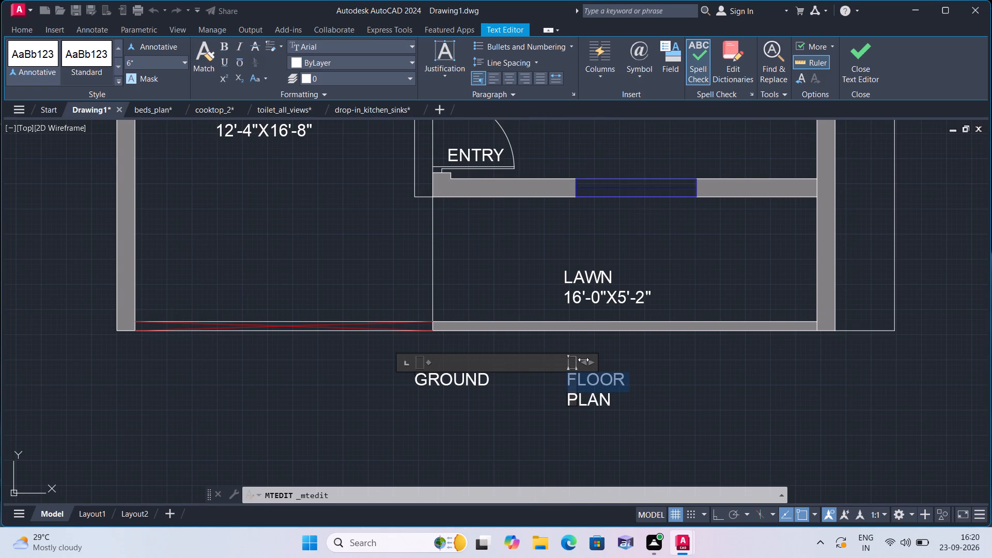
Narrow the title's total column width so FLOOR PLAN sits just east of GROUND, and save the text changes.
left_click_drag(595, 364, 660, 419)
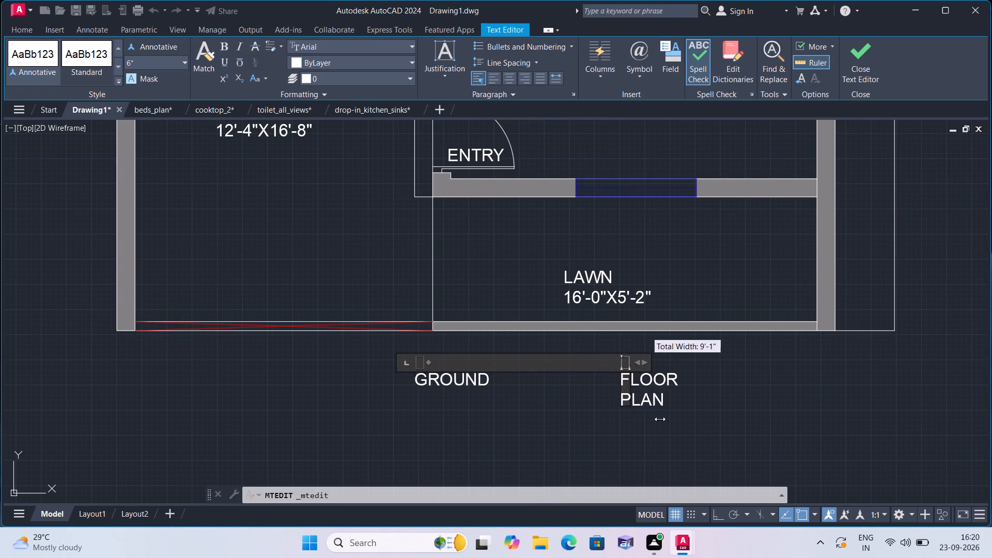
left_click_drag(660, 419, 538, 450)
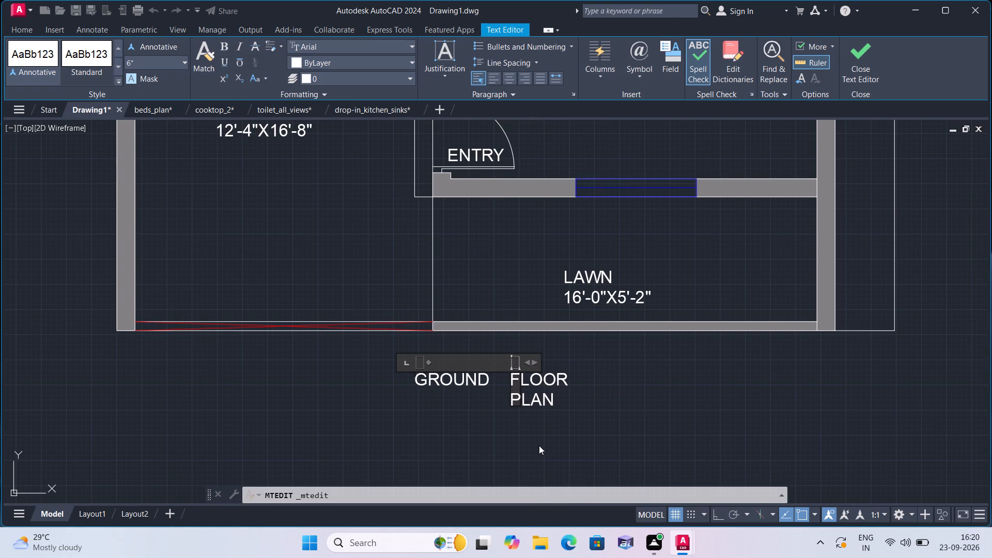
scroll(519, 400, "up", 1)
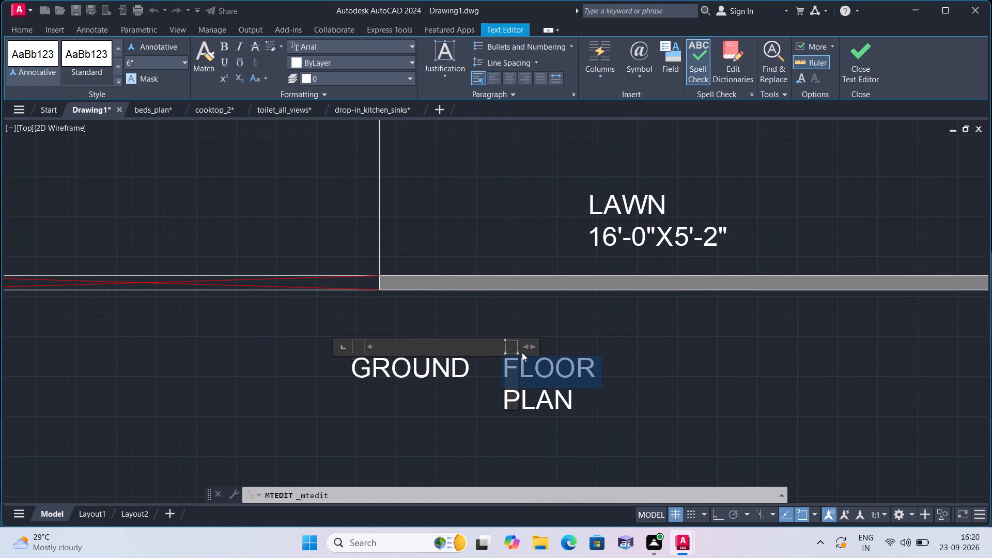
left_click_drag(525, 347, 528, 396)
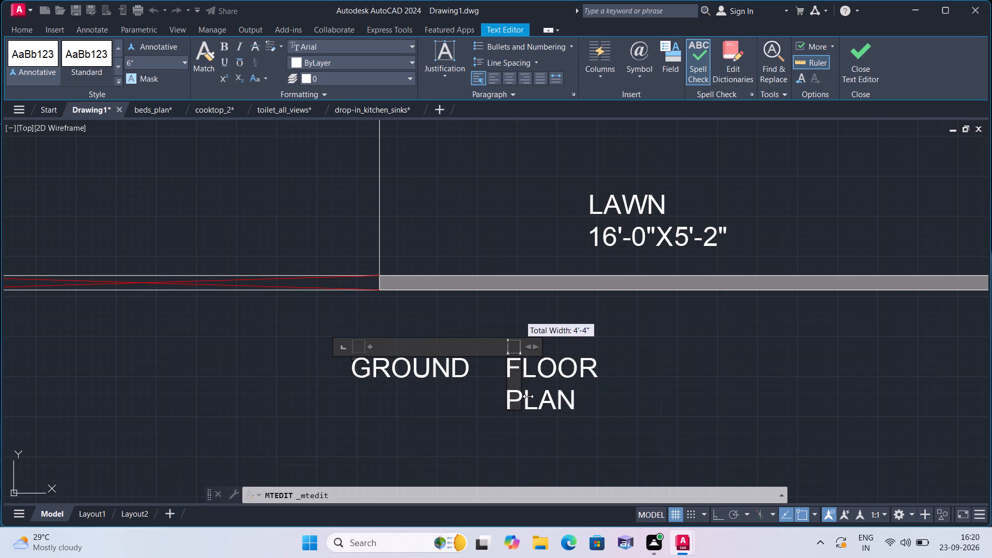
left_click_drag(528, 396, 508, 404)
key("Escape")
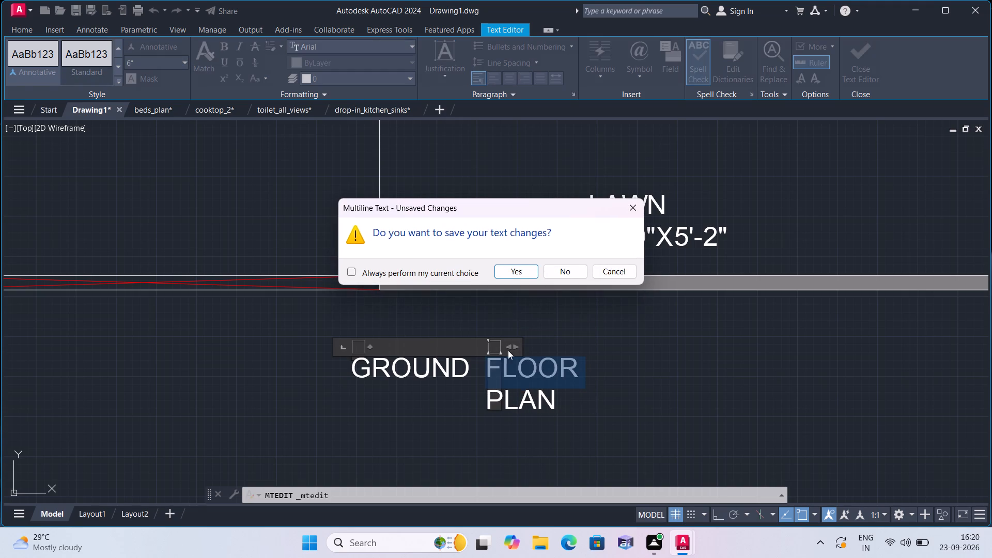
left_click(514, 273)
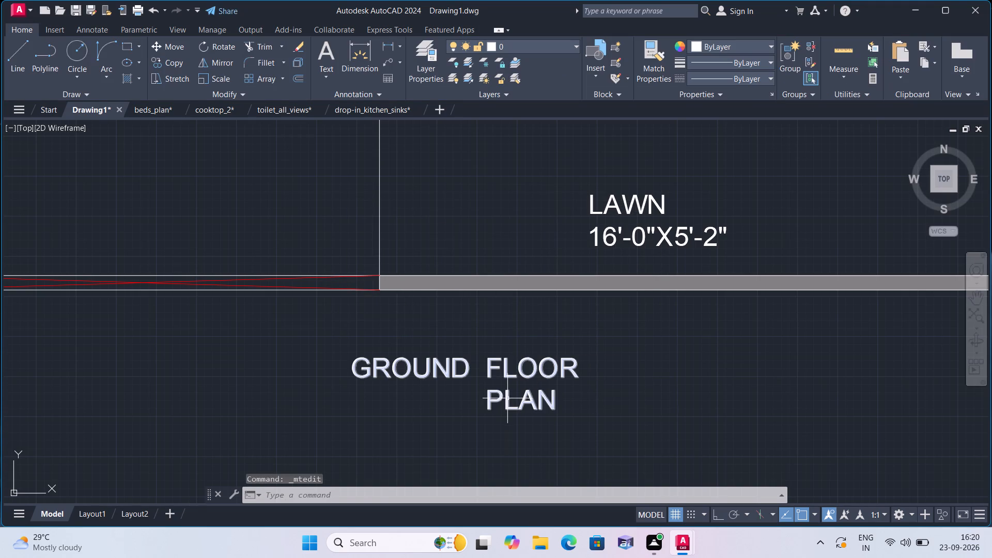
Shorten the title's column height so PLAN moves up beside FLOOR and the whole title reads on one line.
left_click(513, 368)
left_click(503, 363)
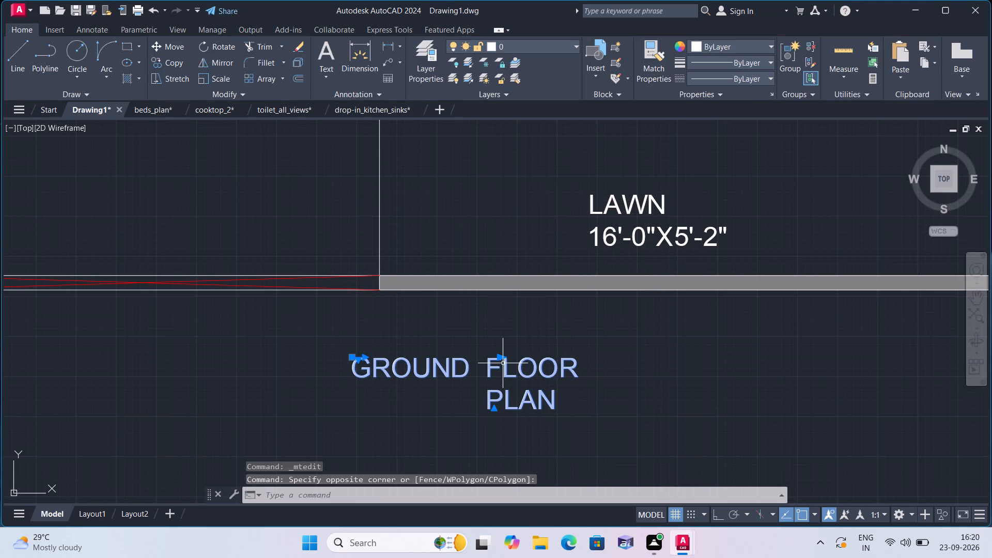
left_click(494, 409)
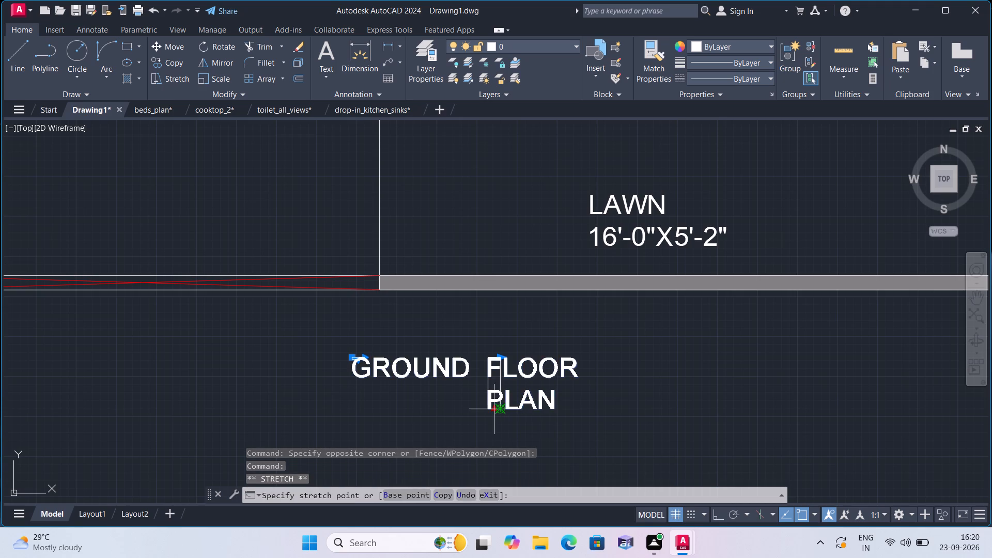
left_click(606, 371)
key("Escape")
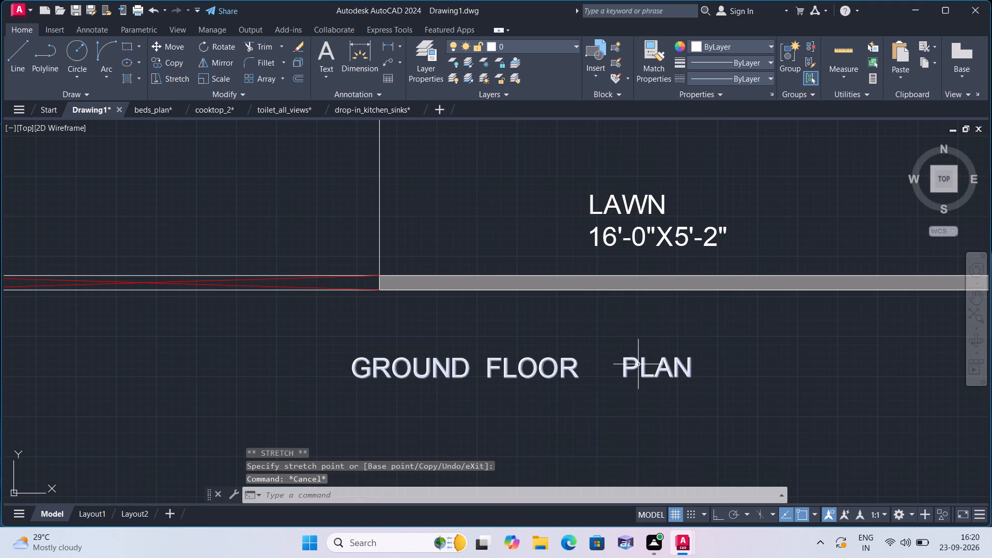
Reduce the title's column width by stretching its east edge about 8" west to bring GROUND, FLOOR and PLAN closer together.
left_click(638, 364)
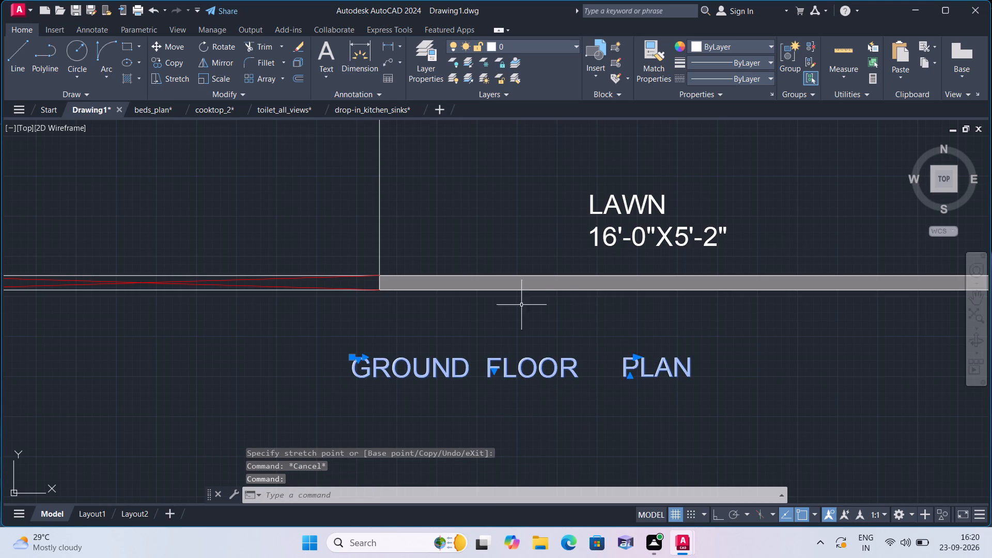
left_click(634, 359)
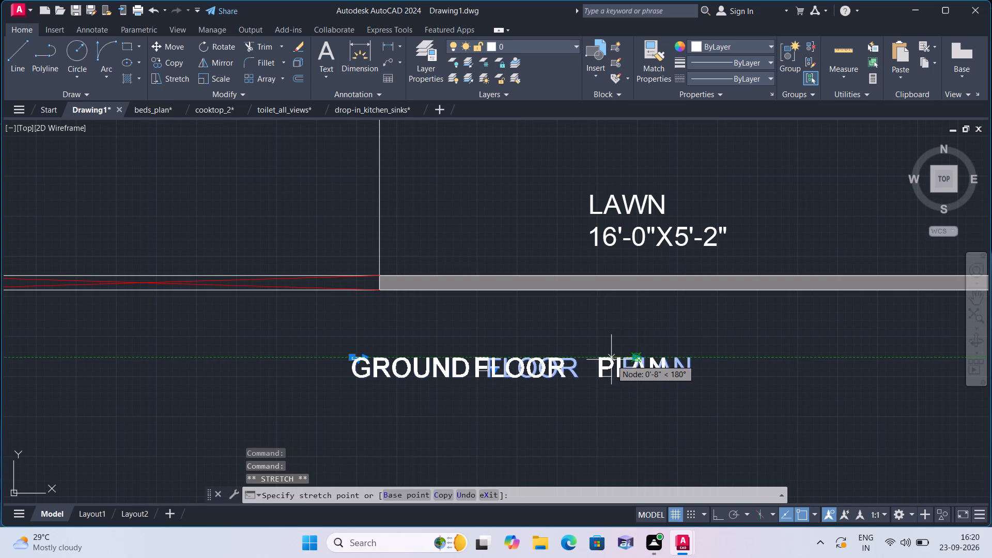
left_click(611, 360)
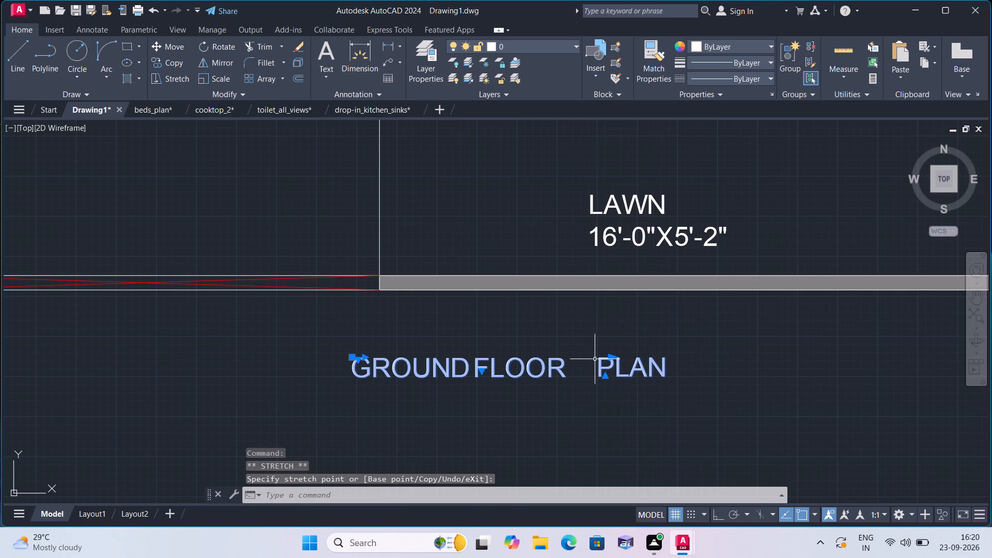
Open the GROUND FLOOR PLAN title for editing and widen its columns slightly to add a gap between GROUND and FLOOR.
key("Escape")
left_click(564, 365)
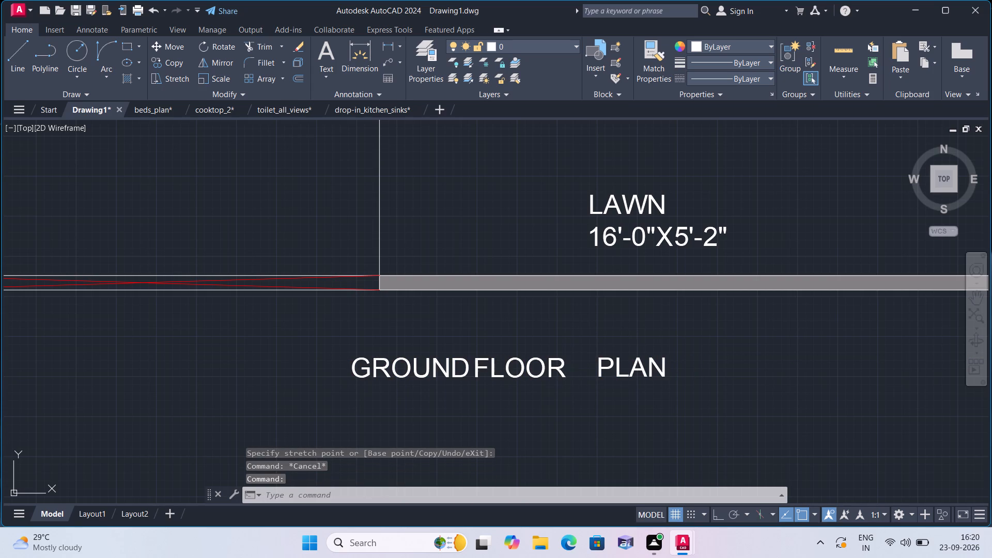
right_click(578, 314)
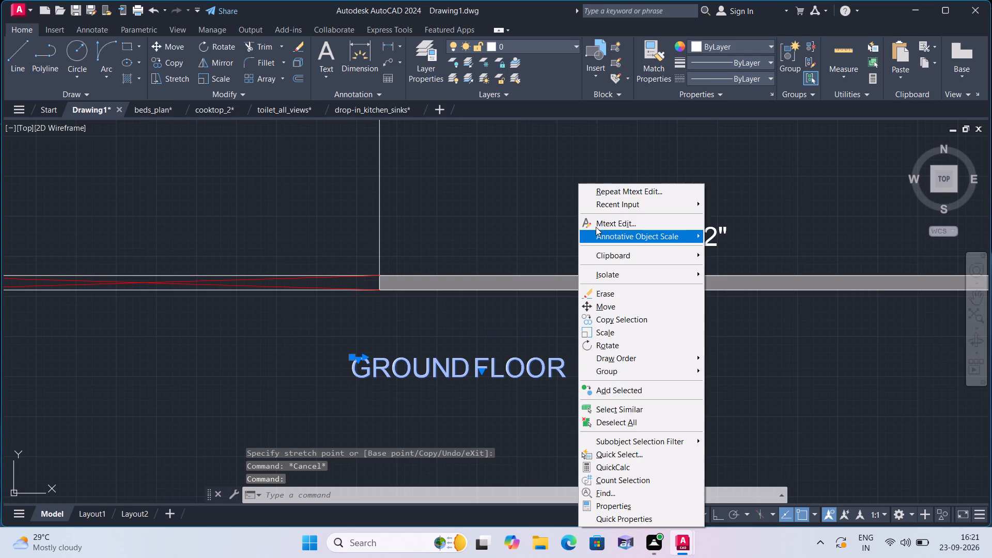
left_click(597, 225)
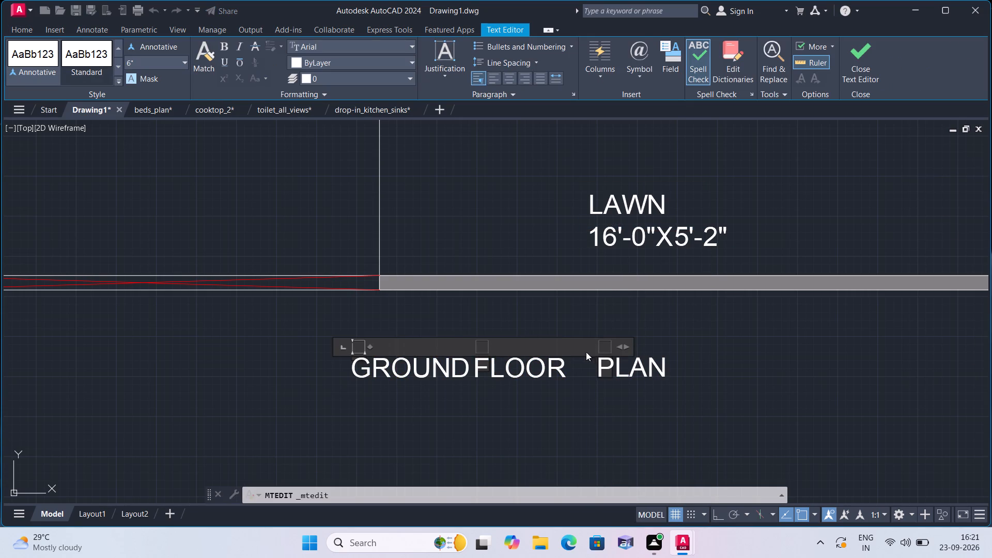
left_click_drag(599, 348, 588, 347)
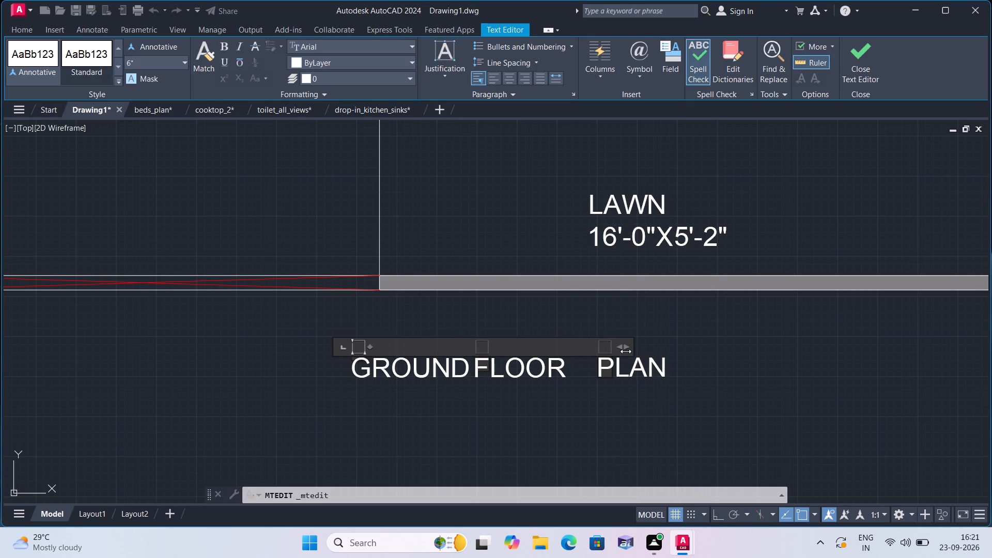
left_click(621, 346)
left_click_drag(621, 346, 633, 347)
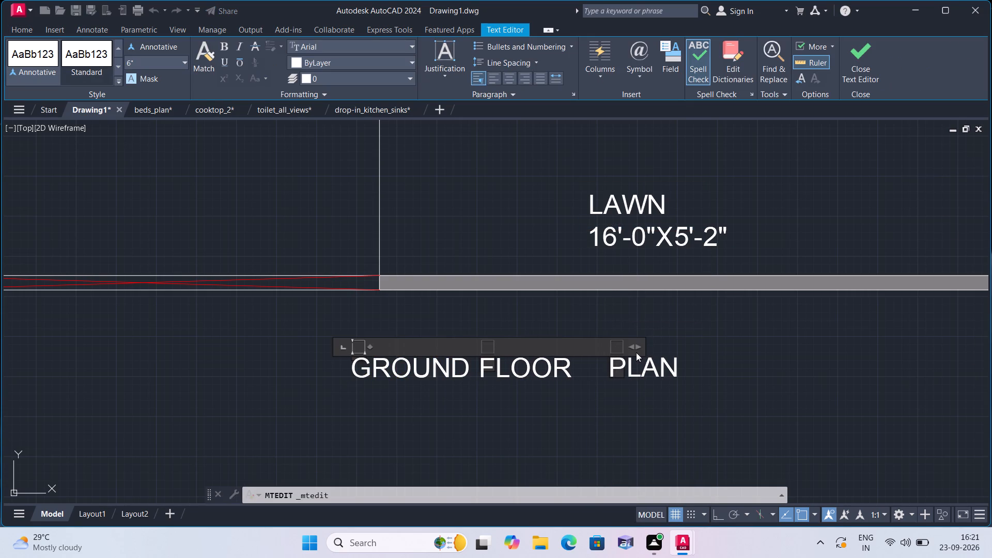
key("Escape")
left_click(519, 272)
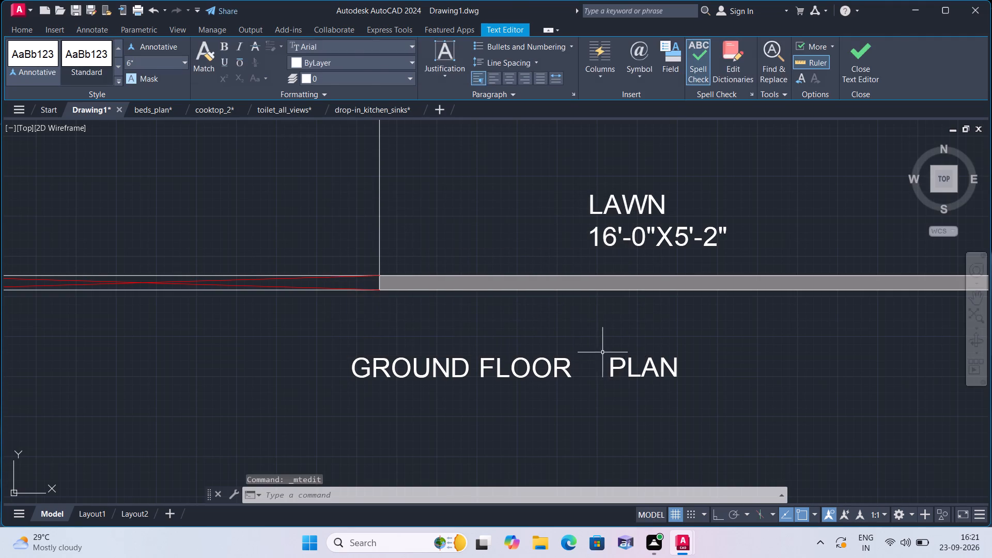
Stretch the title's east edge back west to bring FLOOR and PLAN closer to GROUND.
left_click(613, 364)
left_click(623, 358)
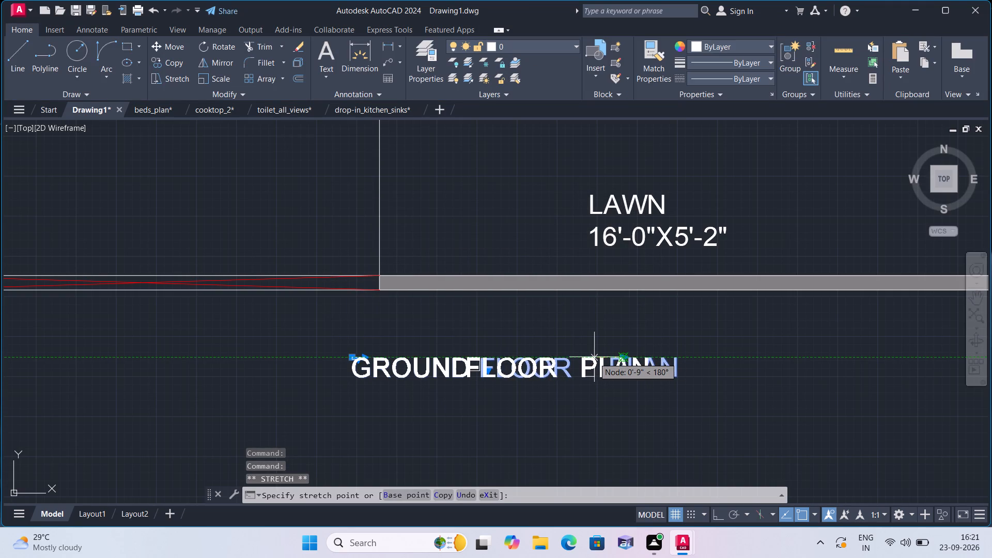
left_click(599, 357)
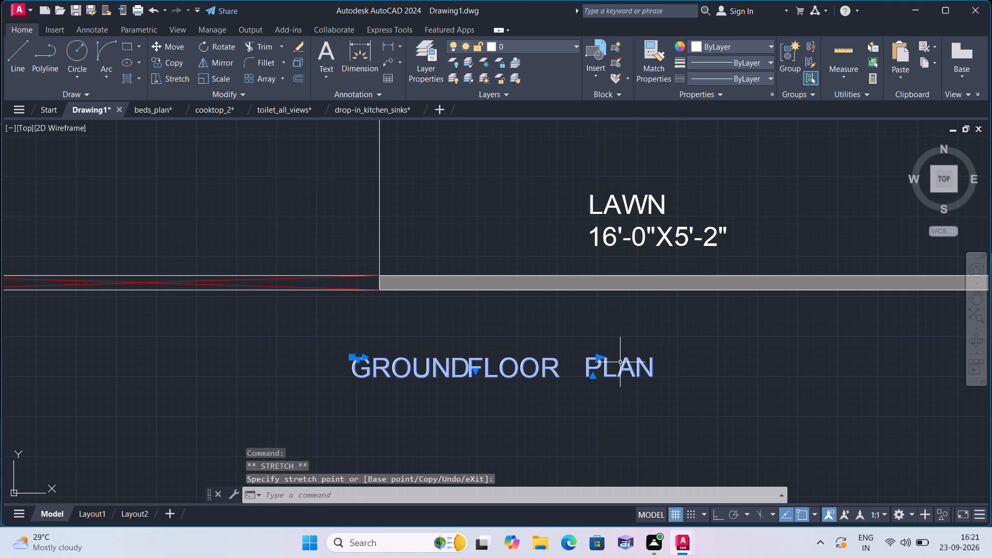
Delete the multi-column GROUND FLOOR PLAN title below the plan.
left_click(687, 393)
left_click(537, 364)
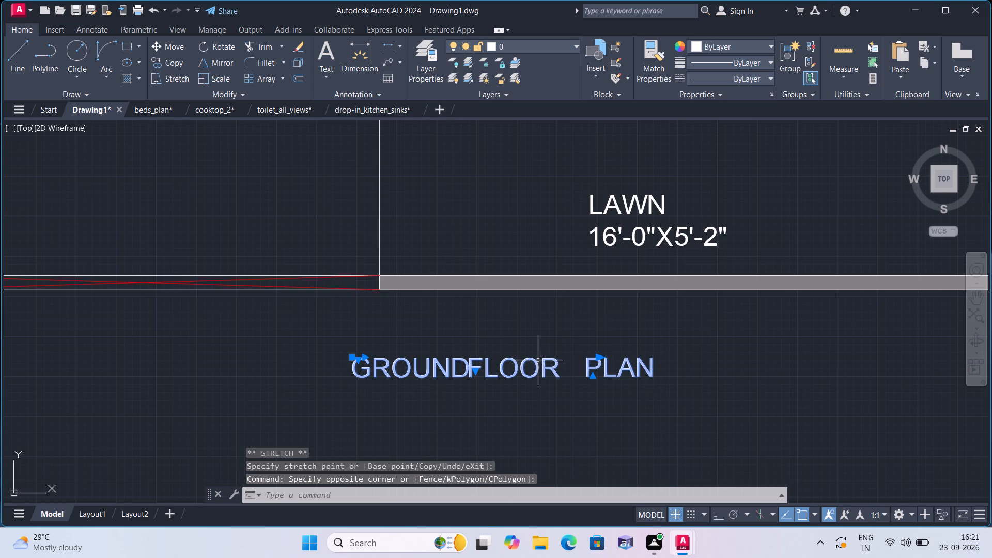
key("Delete")
Create a new multiline text reading GROUND FLOOR PLAN below the lawn's south wall.
type("mt")
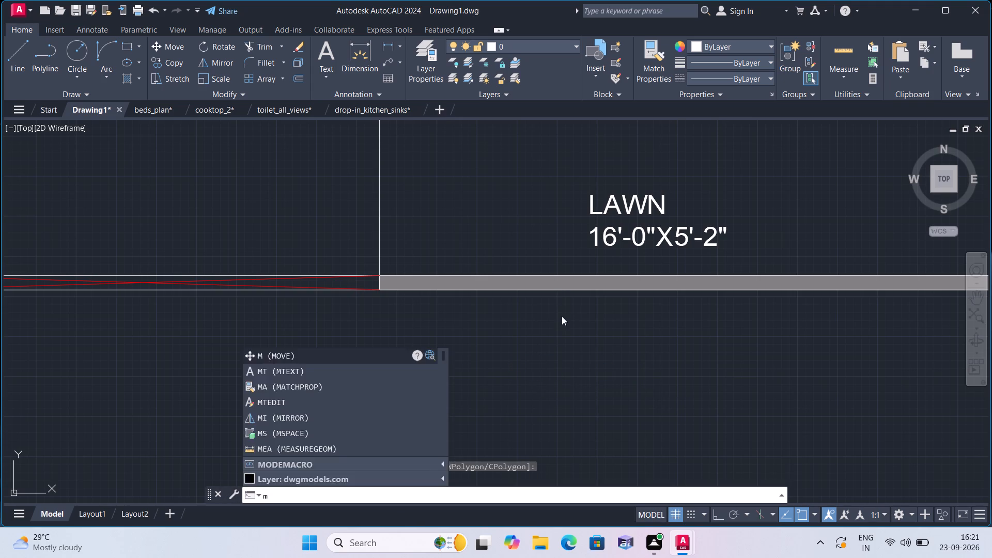
key("space")
triple_click(473, 359)
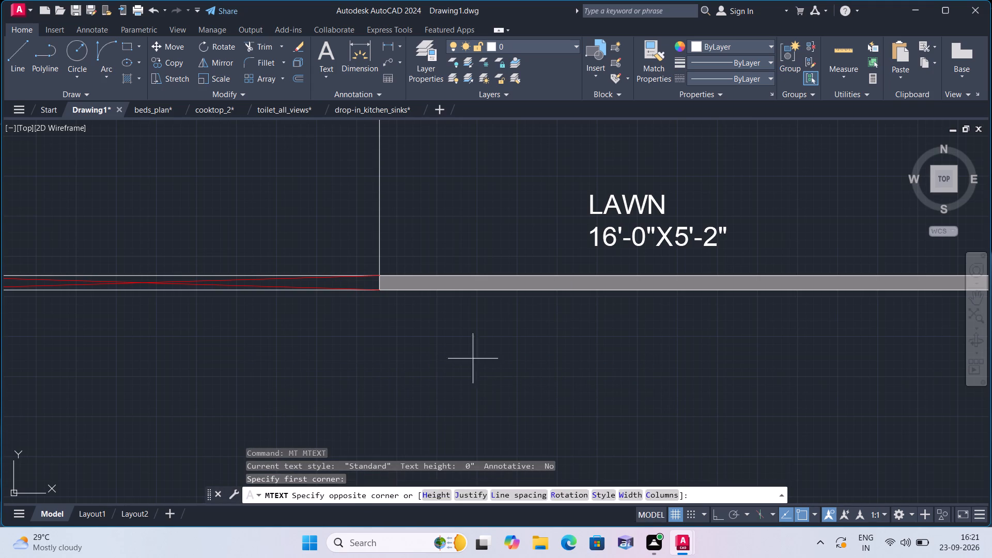
left_click(473, 359)
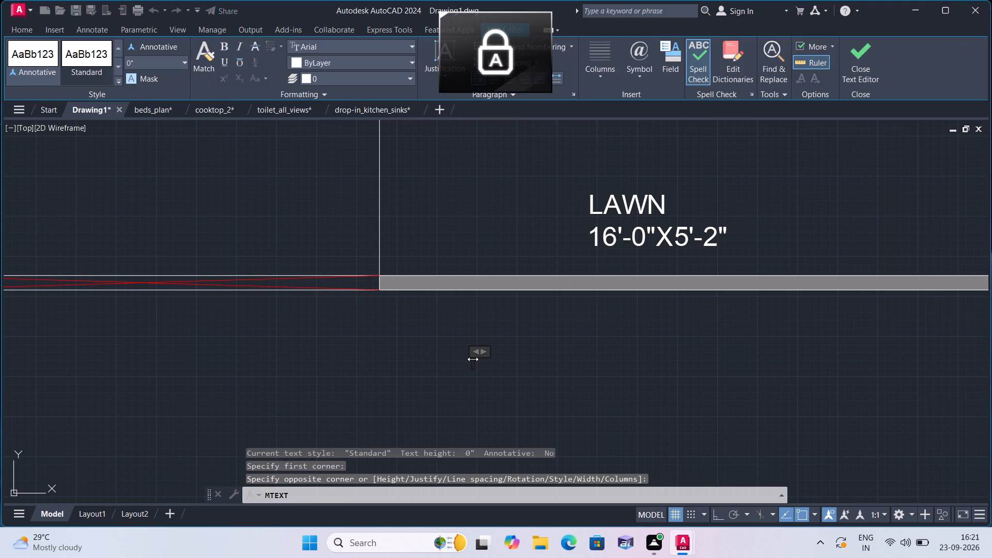
type("GROUND FLOOR PLAN")
left_click(458, 399)
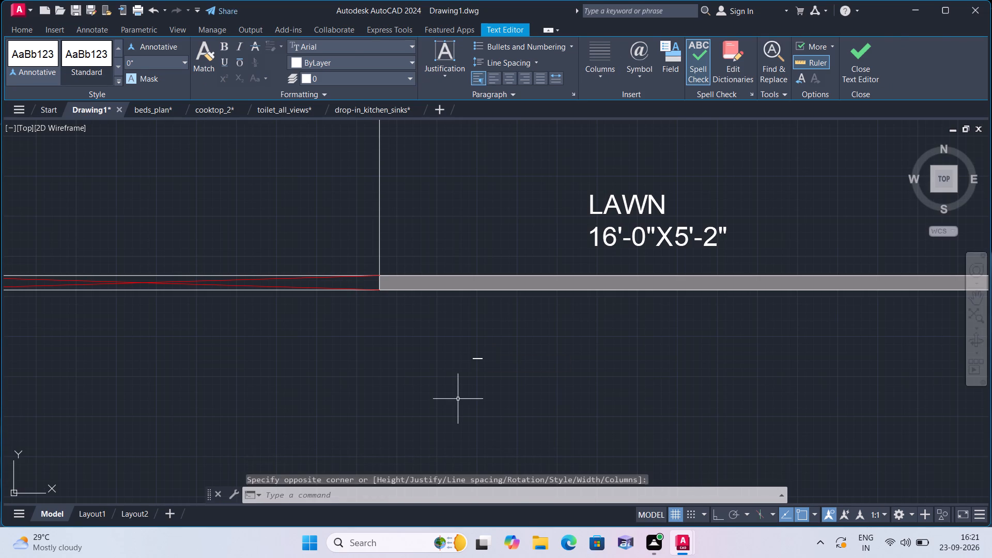
Set the new GROUND FLOOR PLAN title's text height to 6" in its properties.
left_click(468, 359)
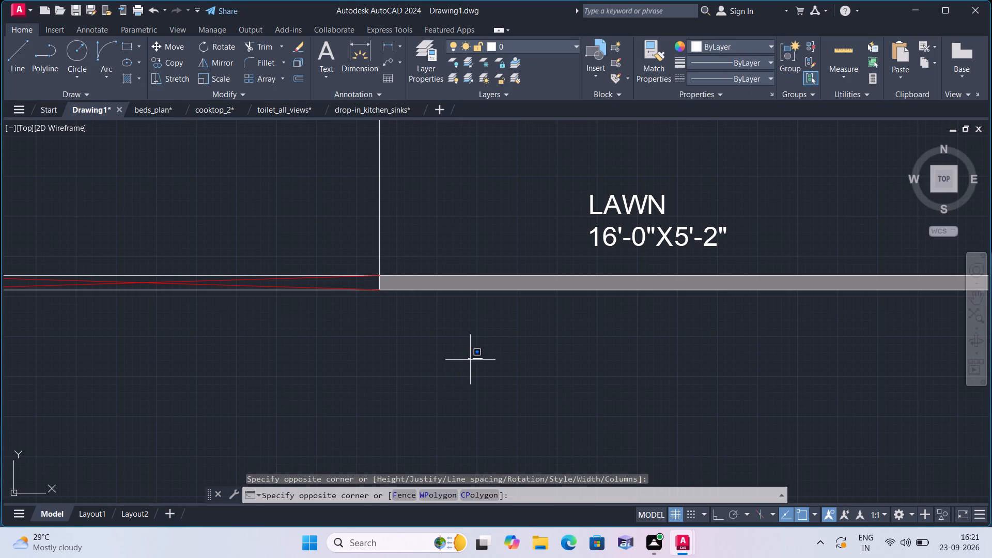
left_click(484, 365)
left_click(484, 365)
right_click(490, 365)
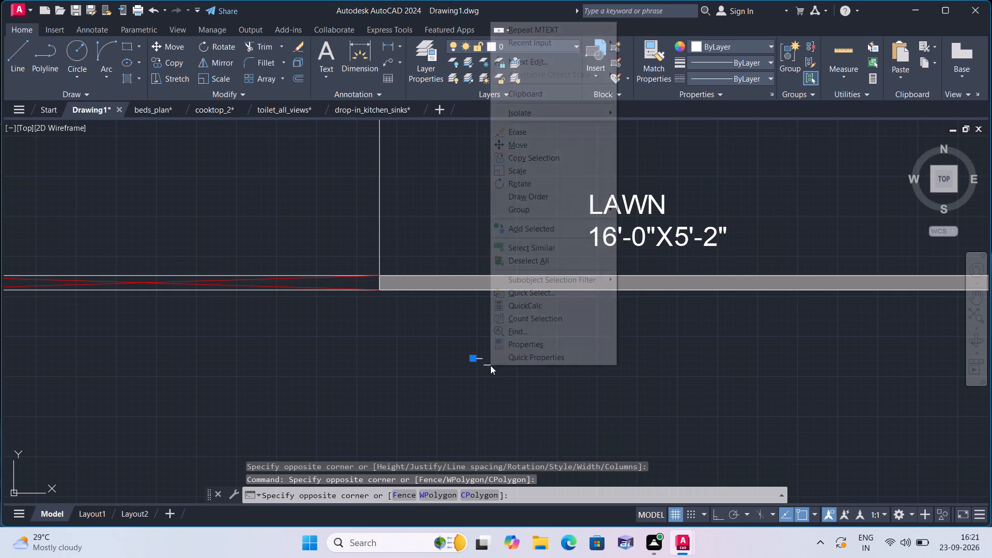
left_click(523, 343)
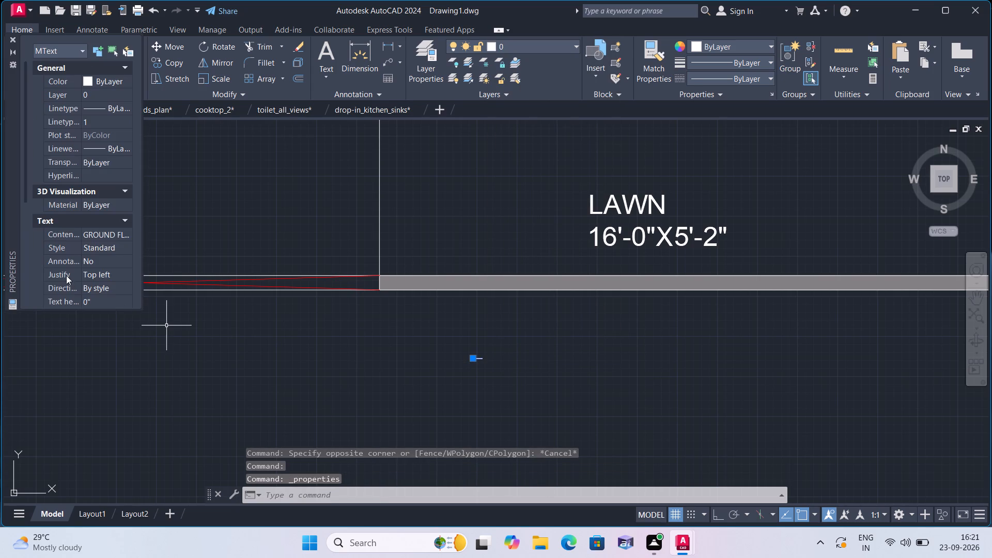
scroll(68, 270, "down", 2)
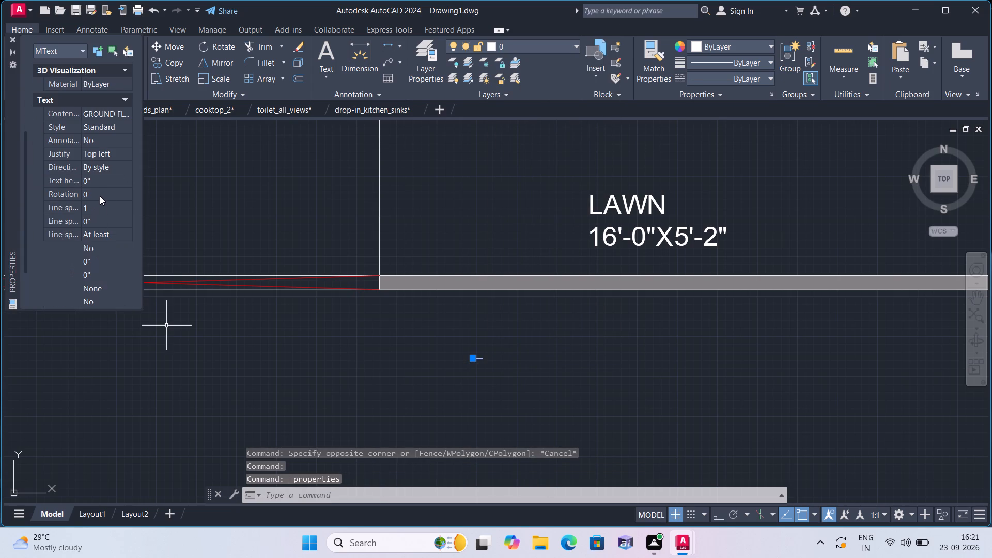
left_click(101, 184)
key("BackSpace")
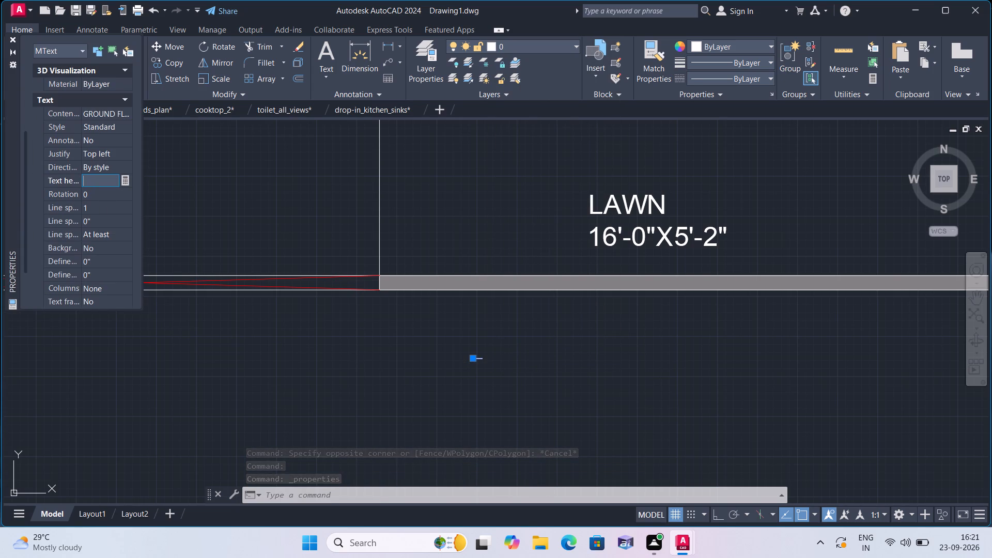
type("6\"")
left_click(216, 354)
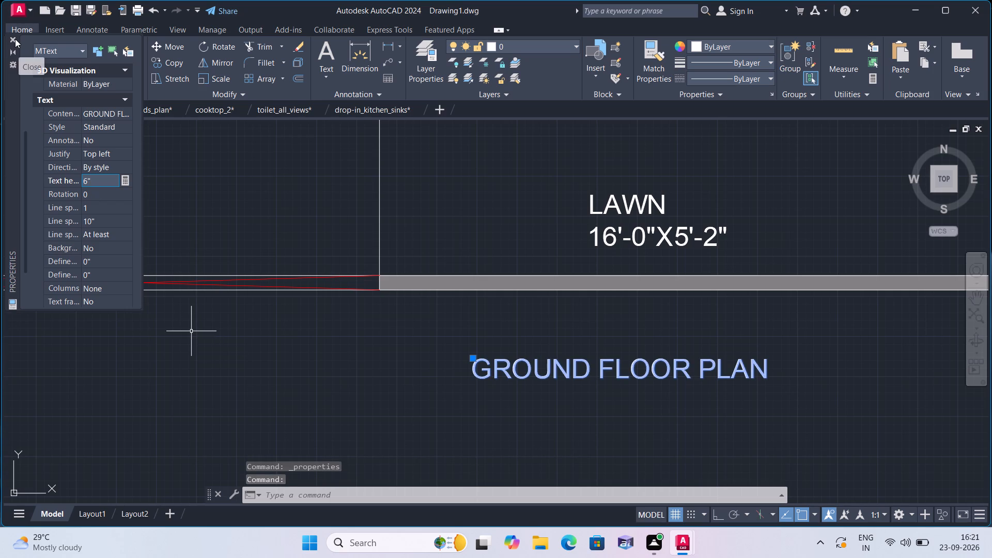
left_click(2, 42)
key("Escape")
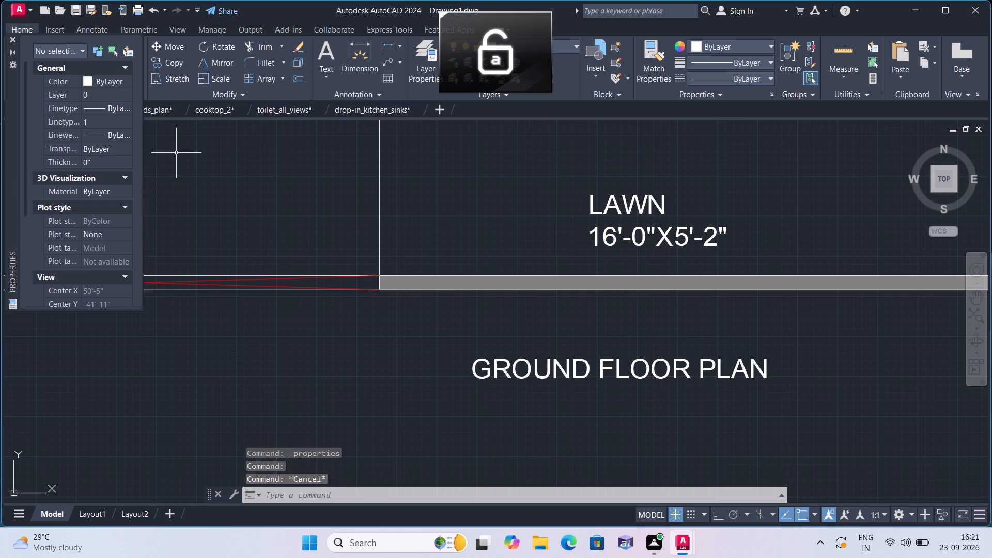
Close the title's properties and review the whole floor plan, from the house plan heading through the room labels to the ground floor title.
scroll(245, 193, "down", 2)
middle_click_drag(269, 205, 406, 319)
scroll(407, 320, "down", 1)
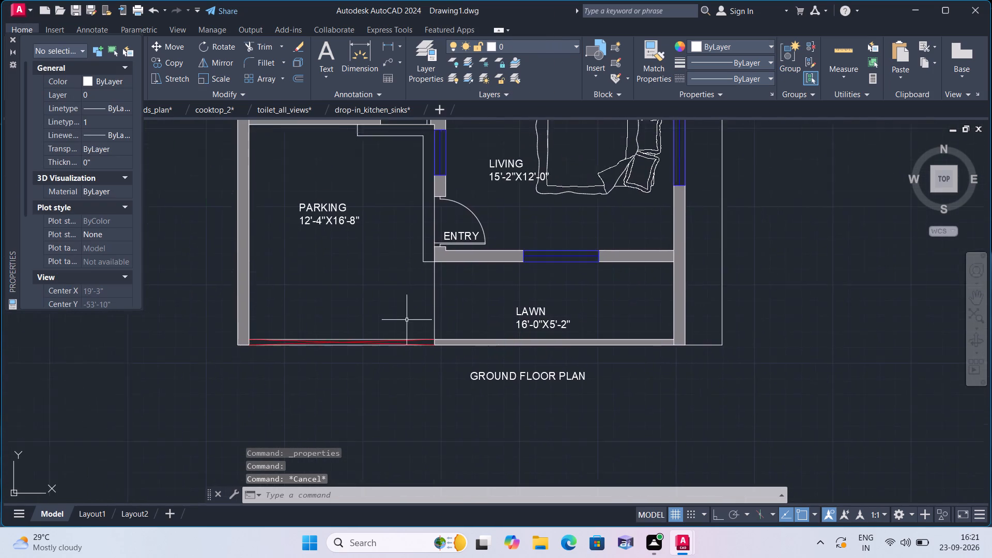
middle_click_drag(381, 284, 412, 323)
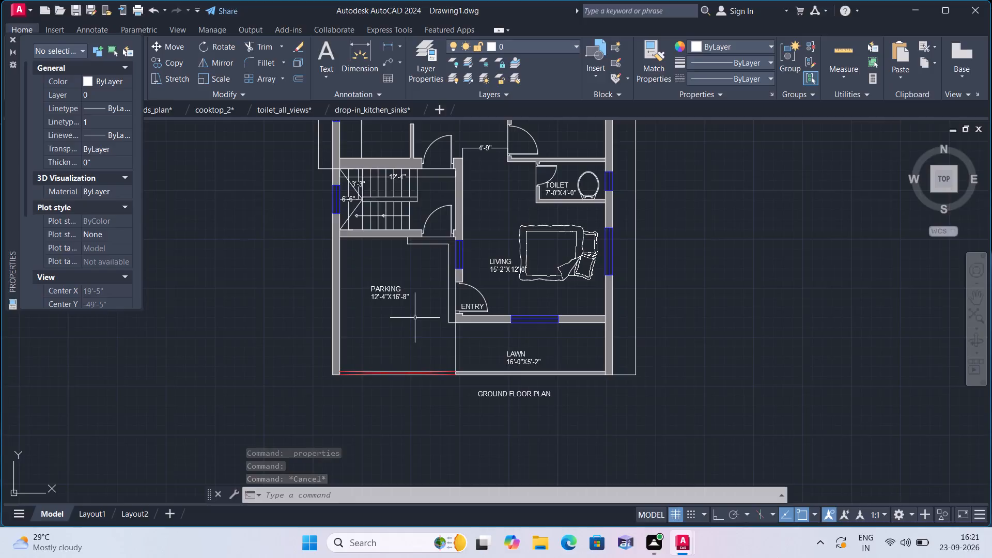
scroll(395, 303, "down", 2)
middle_click_drag(395, 303, 461, 352)
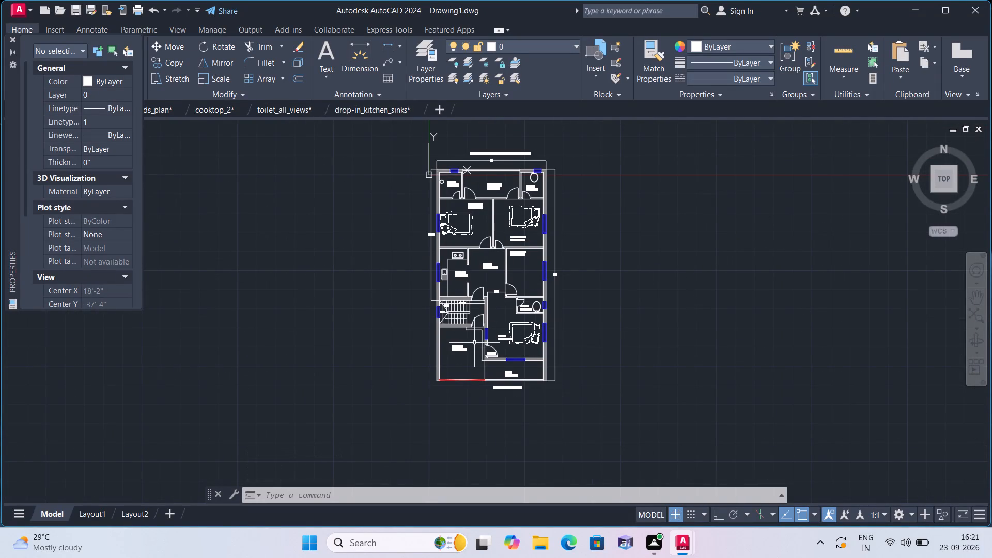
scroll(499, 302, "down", 3)
middle_click_drag(463, 321, 469, 333)
scroll(497, 280, "up", 2)
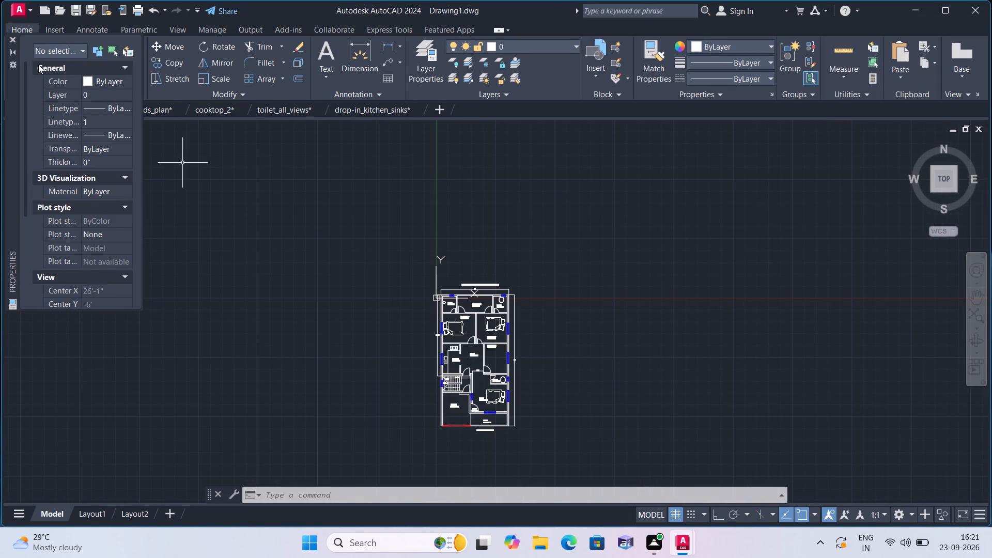
left_click(9, 36)
scroll(501, 322, "up", 2)
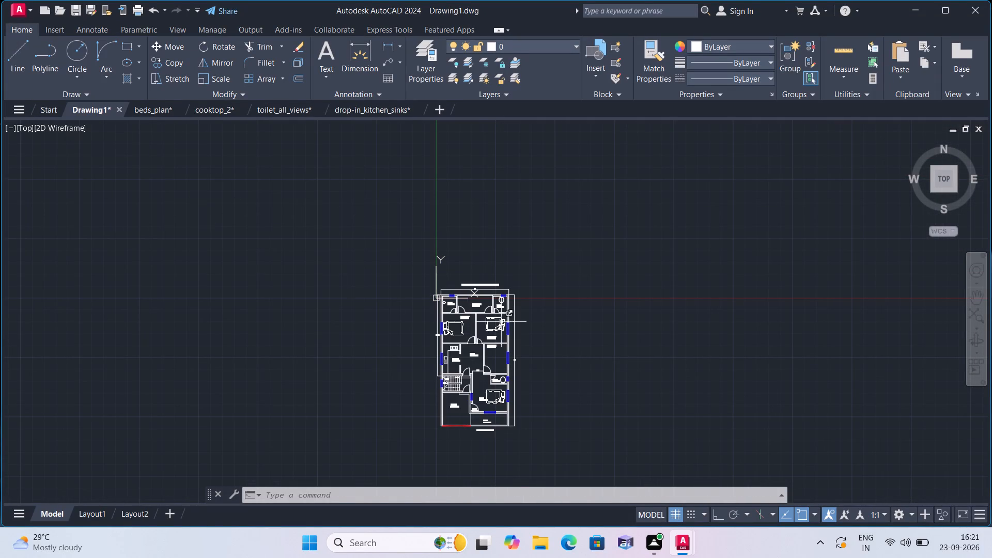
scroll(486, 299, "up", 2)
middle_click_drag(380, 226, 431, 359)
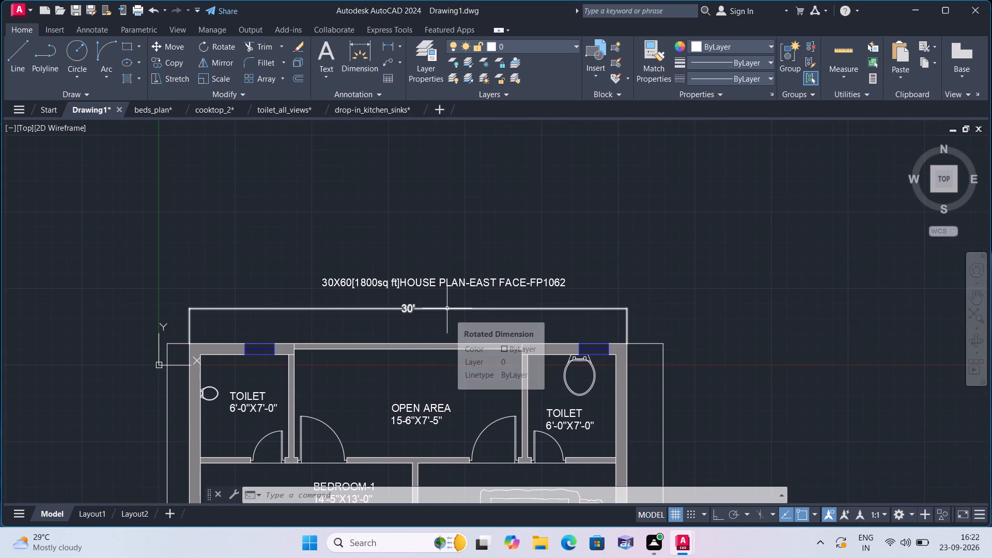
middle_click_drag(455, 327, 452, 293)
scroll(452, 293, "down", 1)
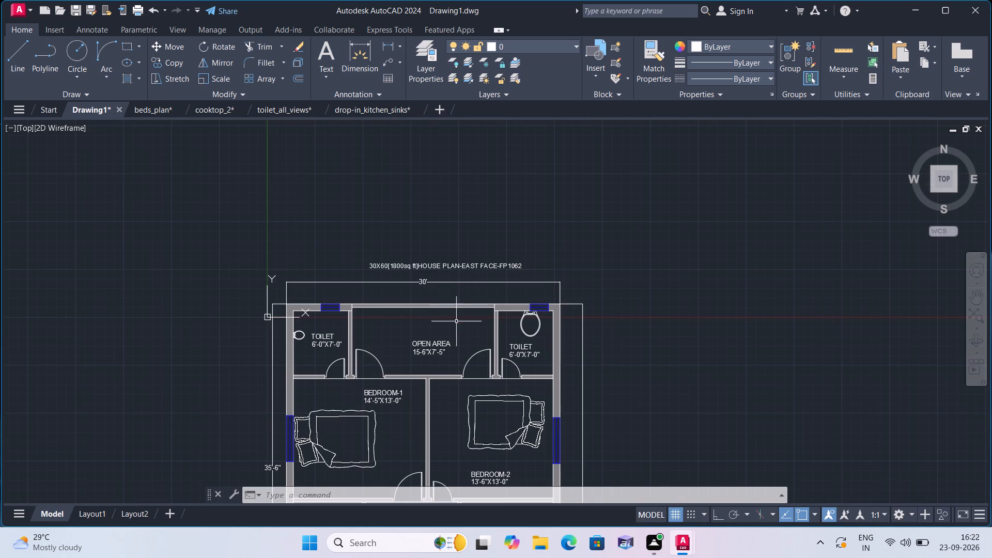
scroll(459, 340, "down", 1)
middle_click_drag(458, 336, 459, 253)
scroll(459, 256, "down", 1)
scroll(498, 335, "up", 3)
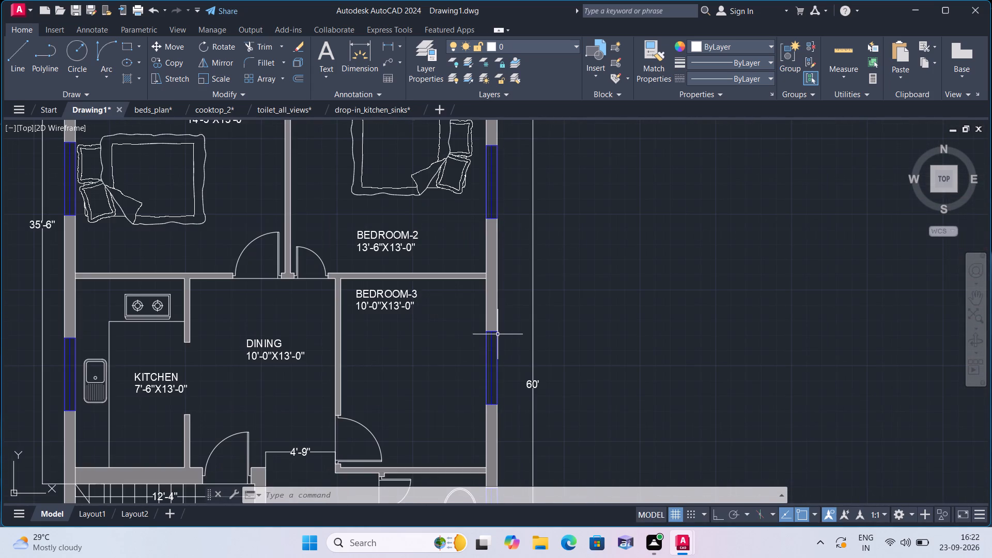
scroll(498, 334, "down", 1)
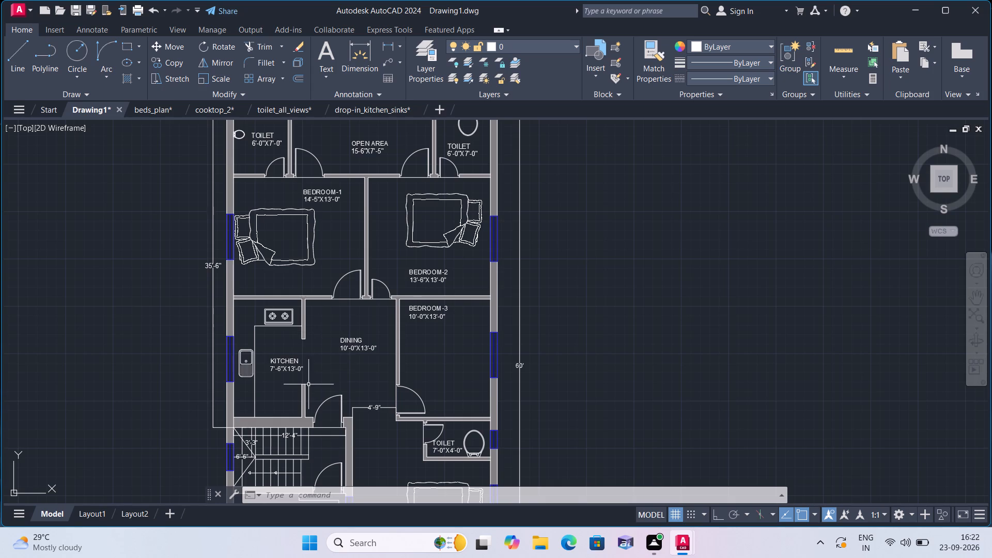
middle_click_drag(318, 416, 346, 269)
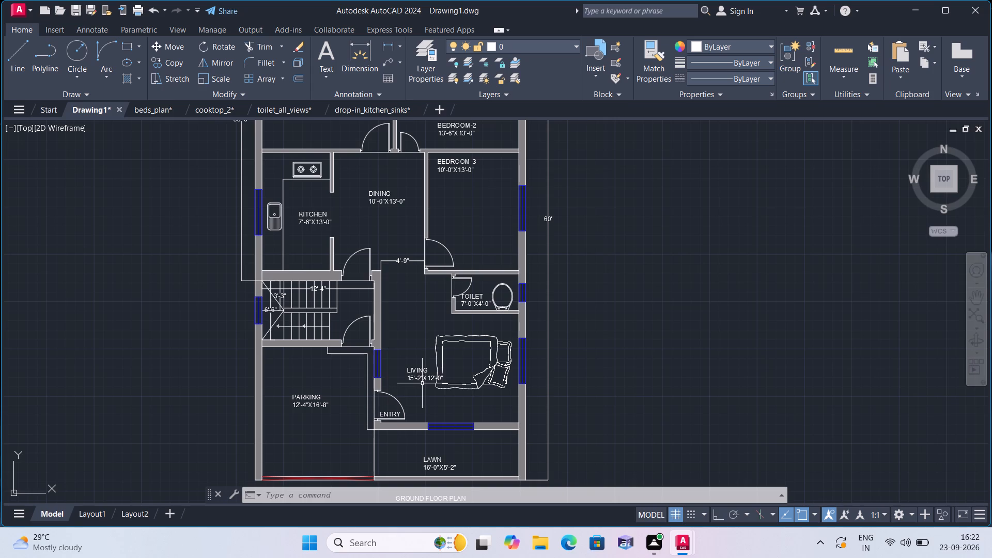
middle_click_drag(422, 383, 411, 321)
scroll(422, 384, "down", 1)
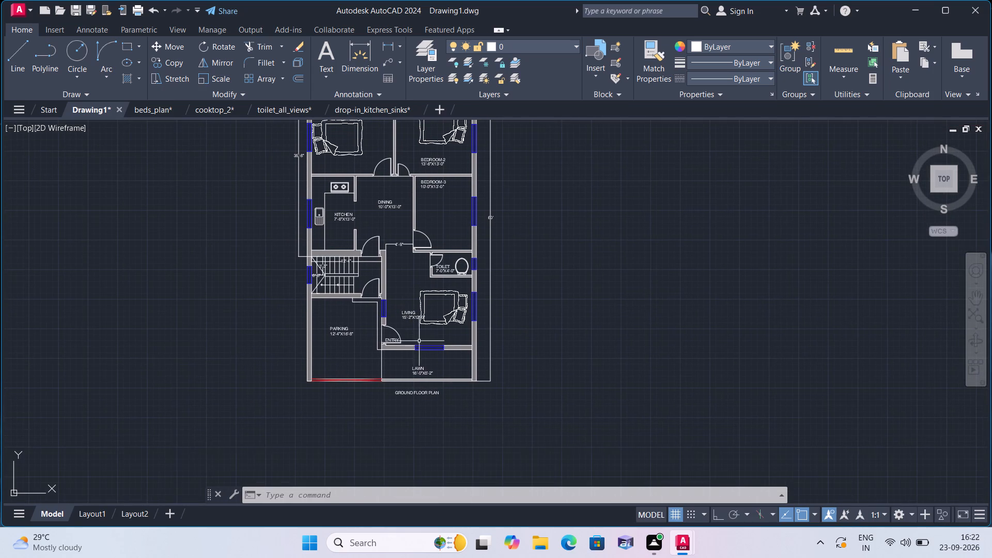
Move the GROUND FLOOR PLAN title west so it starts just below the boundary between the parking and the lawn.
scroll(421, 401, "up", 2)
left_click(410, 382)
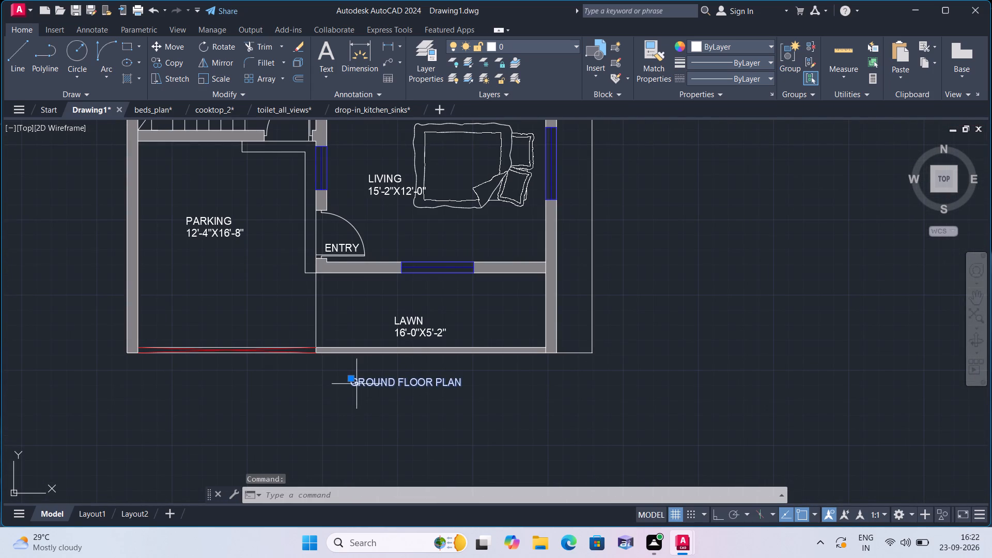
left_click(350, 379)
left_click(312, 378)
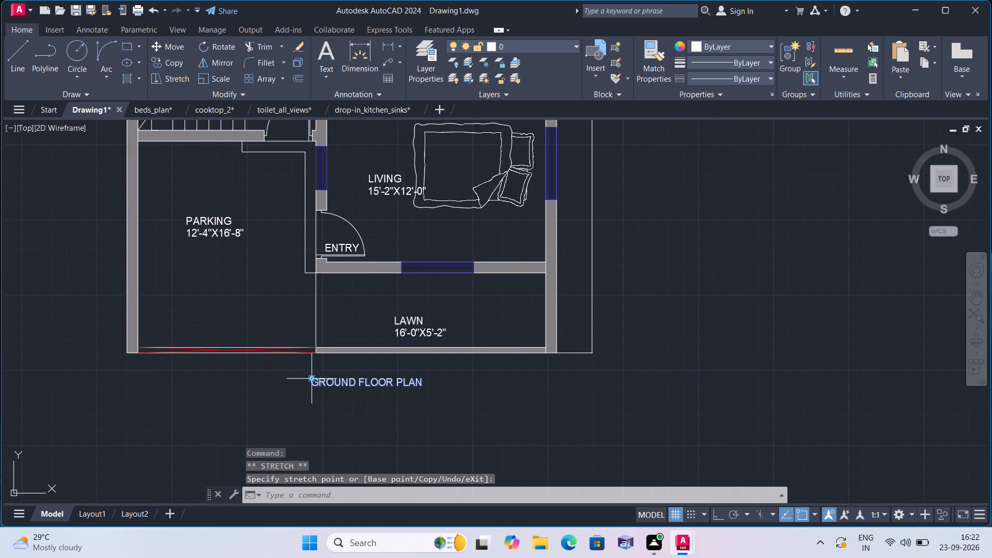
key("Escape")
middle_click_drag(283, 319, 283, 324)
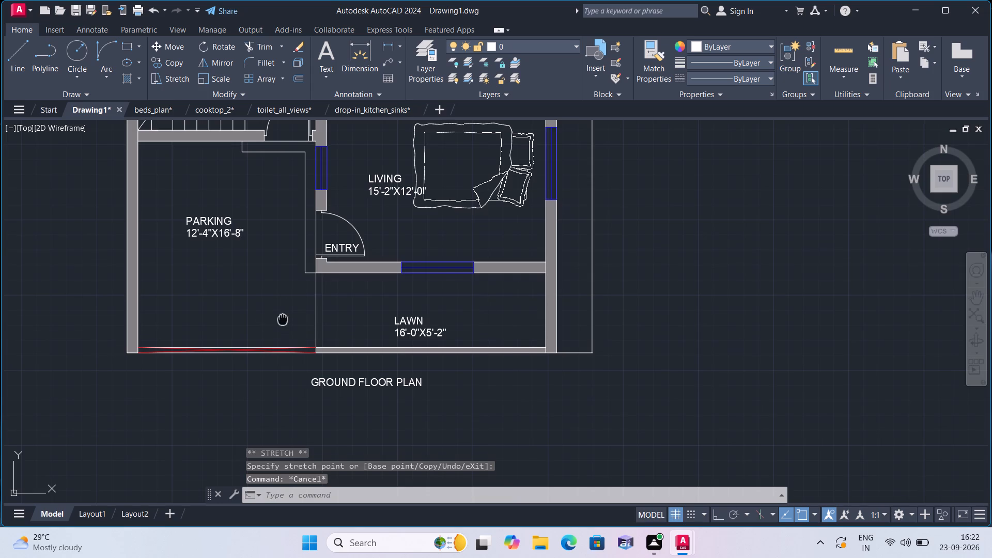
Move the LIVING room label slightly west so its text sits clear of the bed.
middle_click_drag(283, 324, 289, 460)
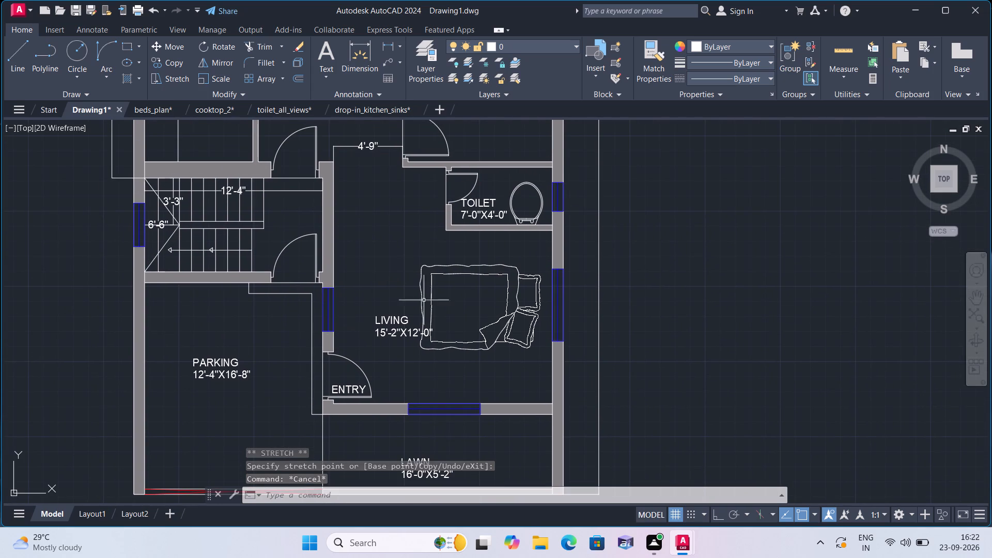
scroll(436, 284, "down", 1)
middle_click_drag(436, 284, 458, 399)
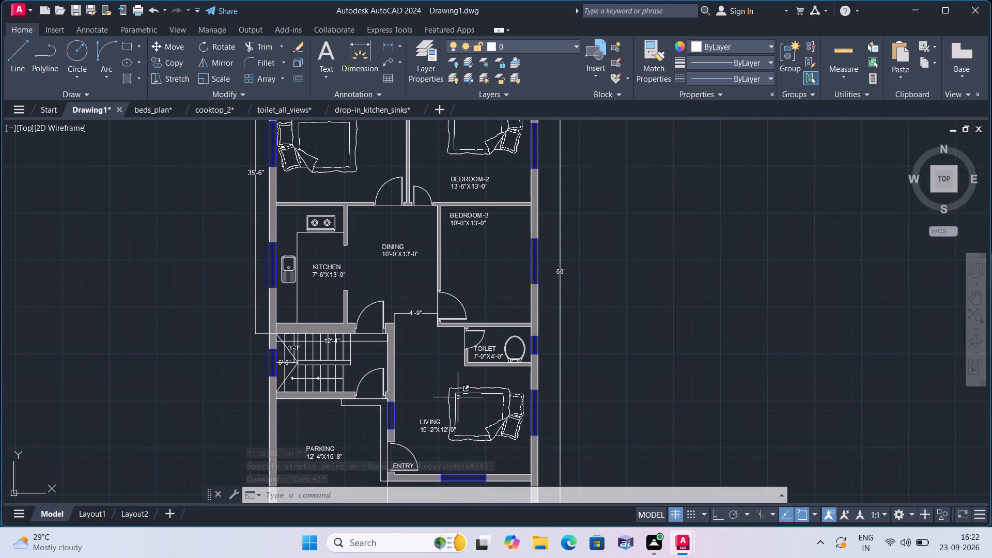
middle_click_drag(419, 291, 424, 323)
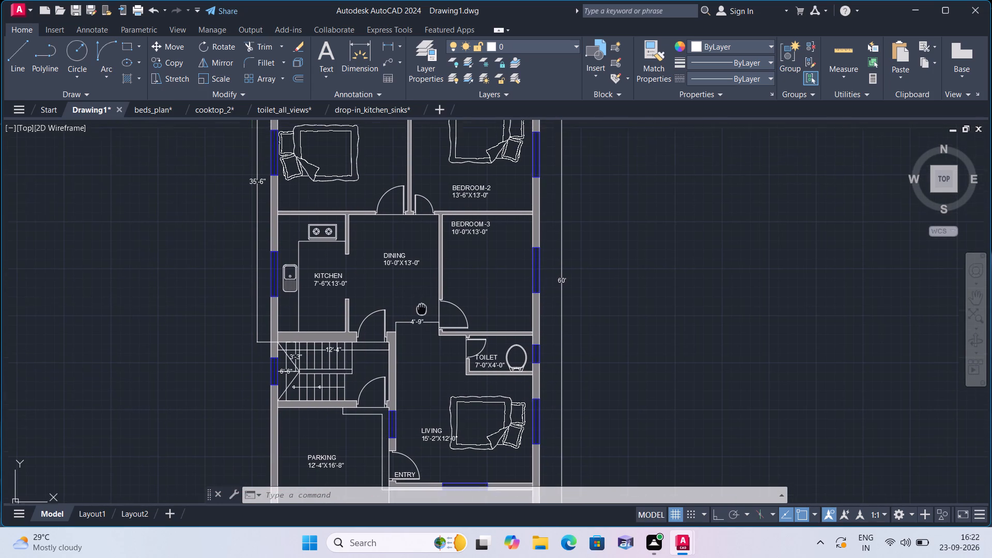
middle_click_drag(424, 323, 423, 357)
scroll(420, 355, "down", 1)
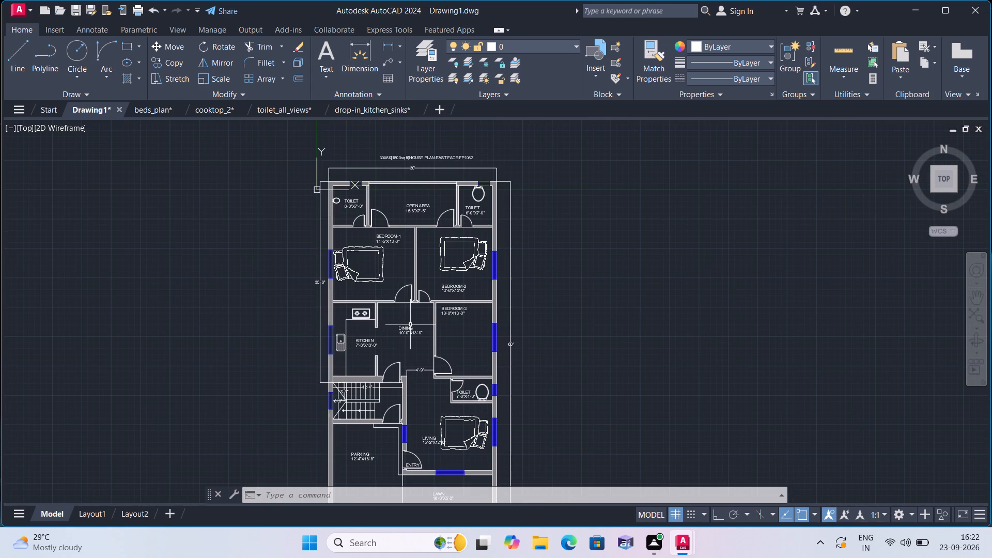
scroll(475, 451, "up", 3)
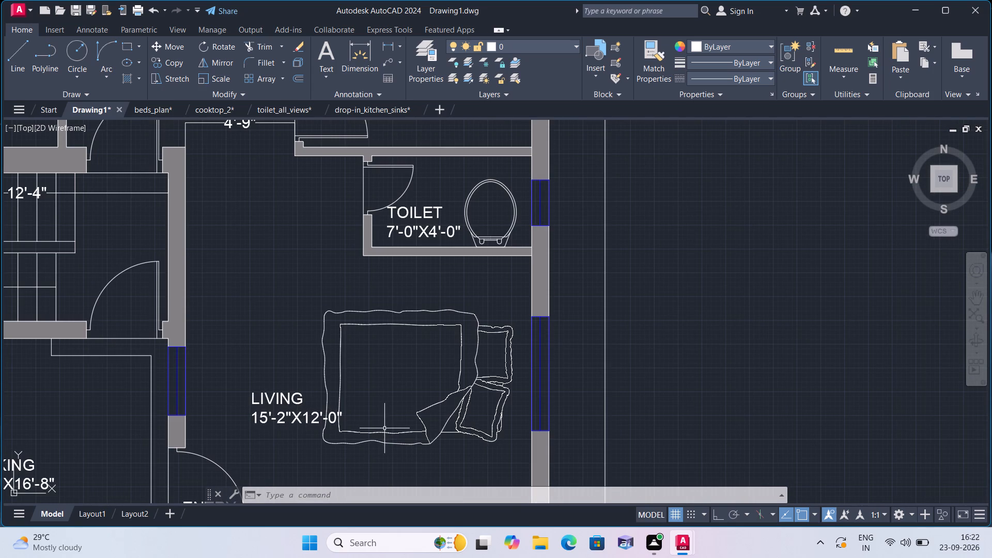
left_click(282, 392)
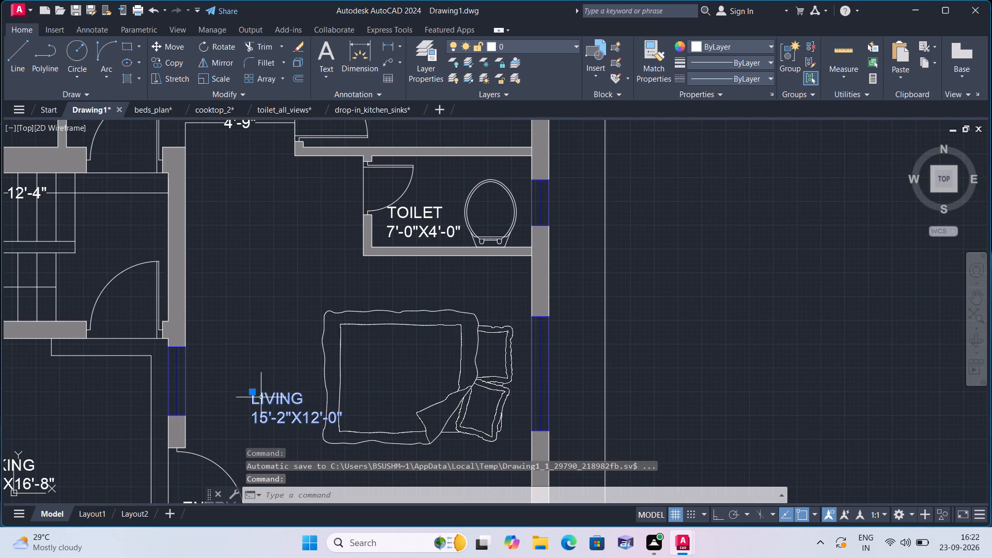
left_click(253, 391)
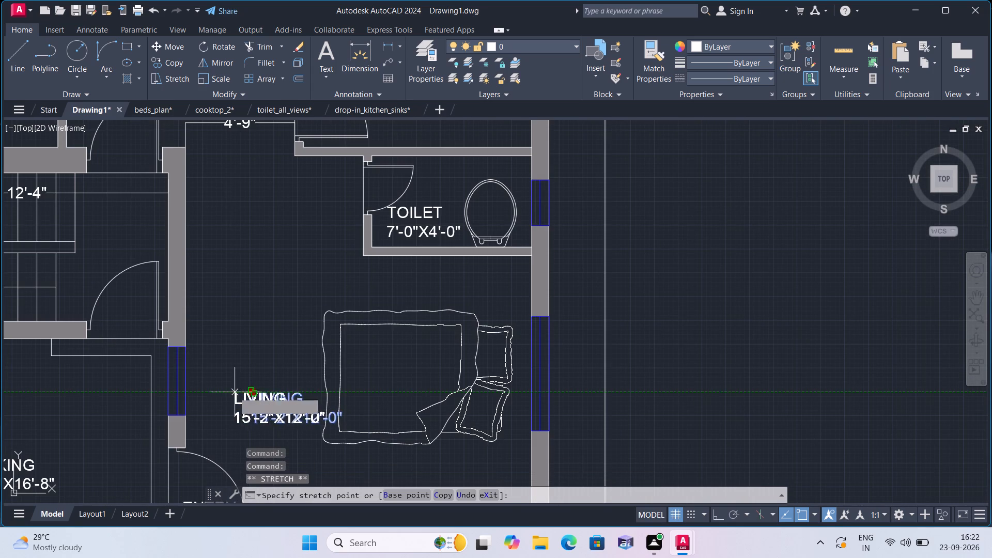
left_click(231, 392)
key("Escape")
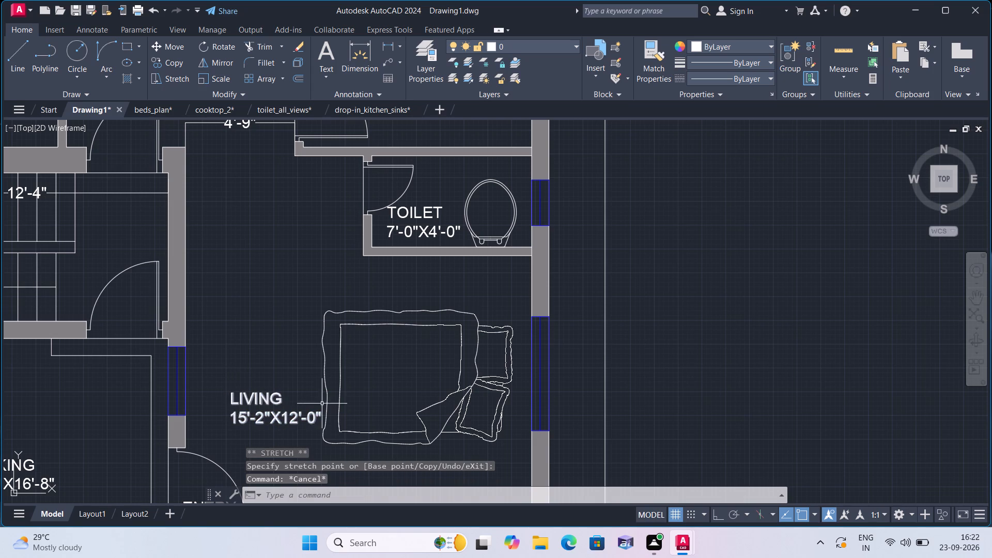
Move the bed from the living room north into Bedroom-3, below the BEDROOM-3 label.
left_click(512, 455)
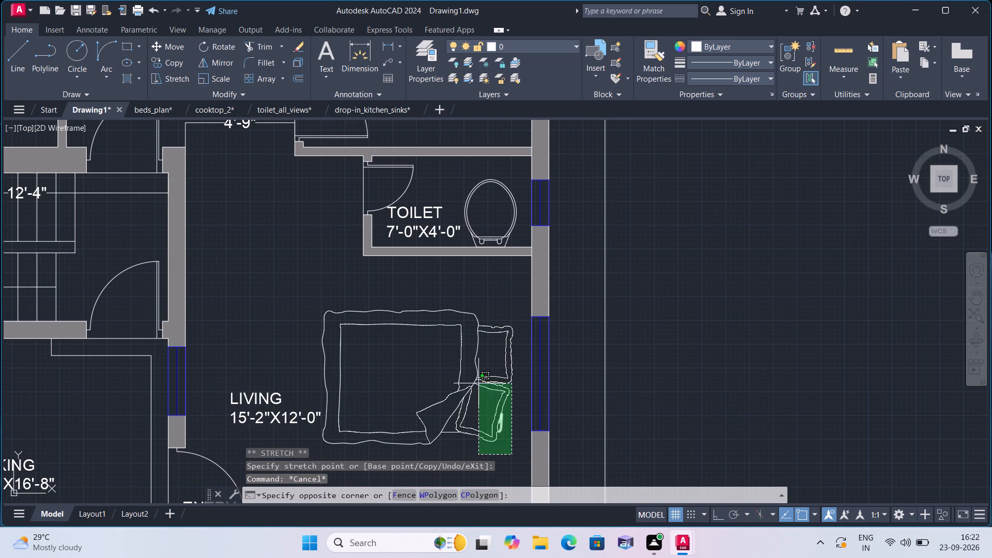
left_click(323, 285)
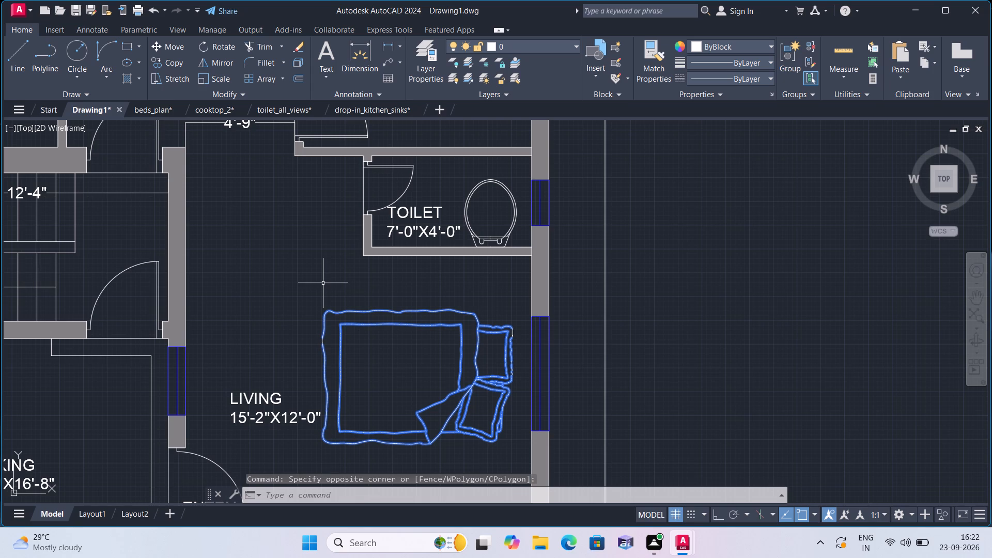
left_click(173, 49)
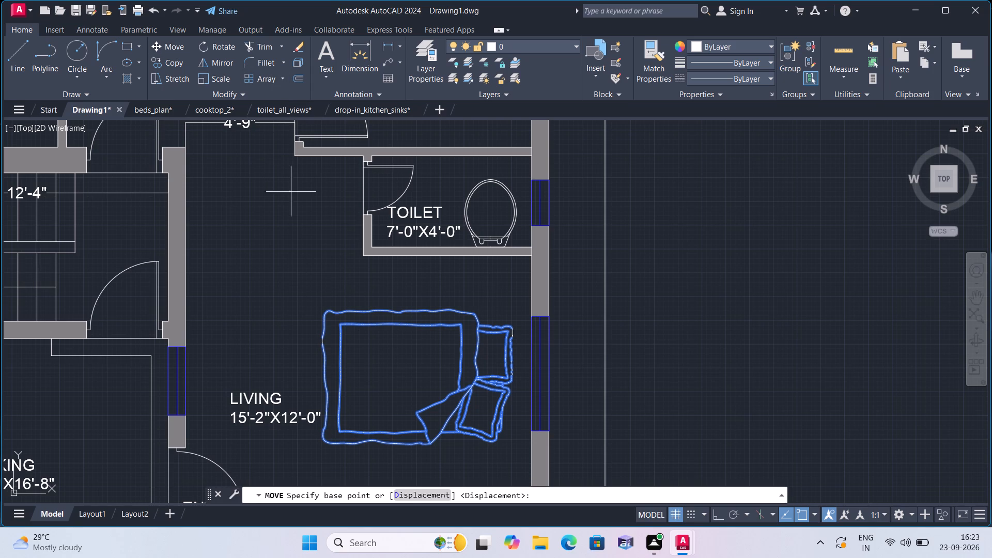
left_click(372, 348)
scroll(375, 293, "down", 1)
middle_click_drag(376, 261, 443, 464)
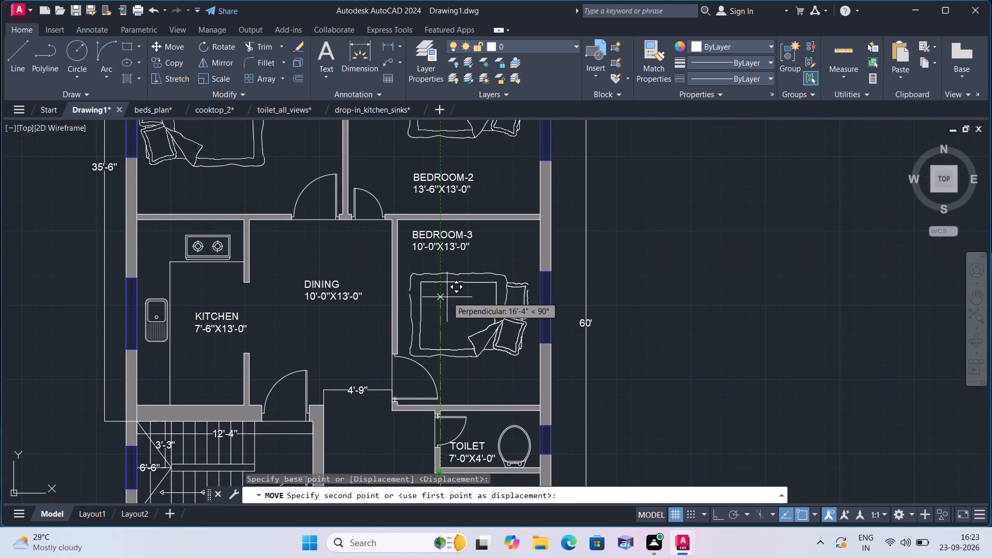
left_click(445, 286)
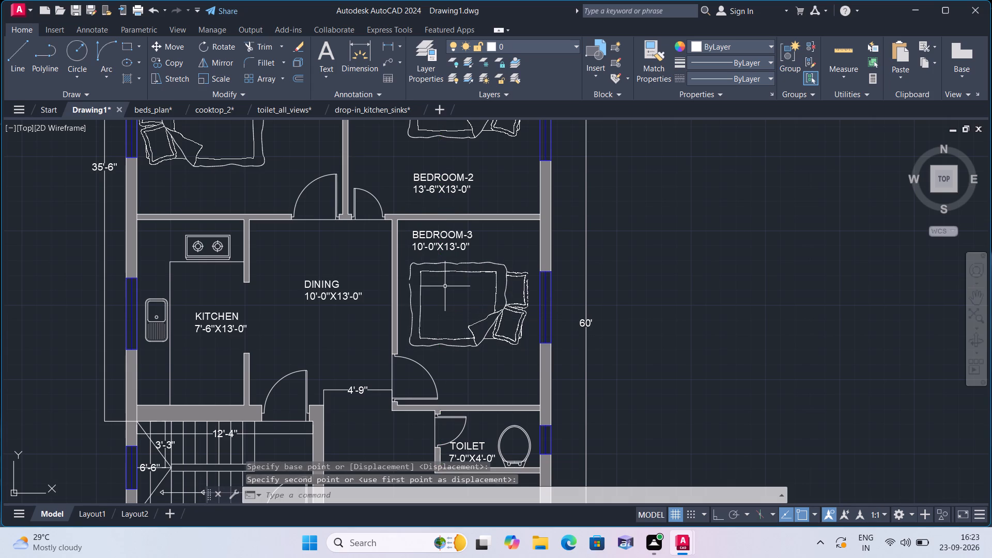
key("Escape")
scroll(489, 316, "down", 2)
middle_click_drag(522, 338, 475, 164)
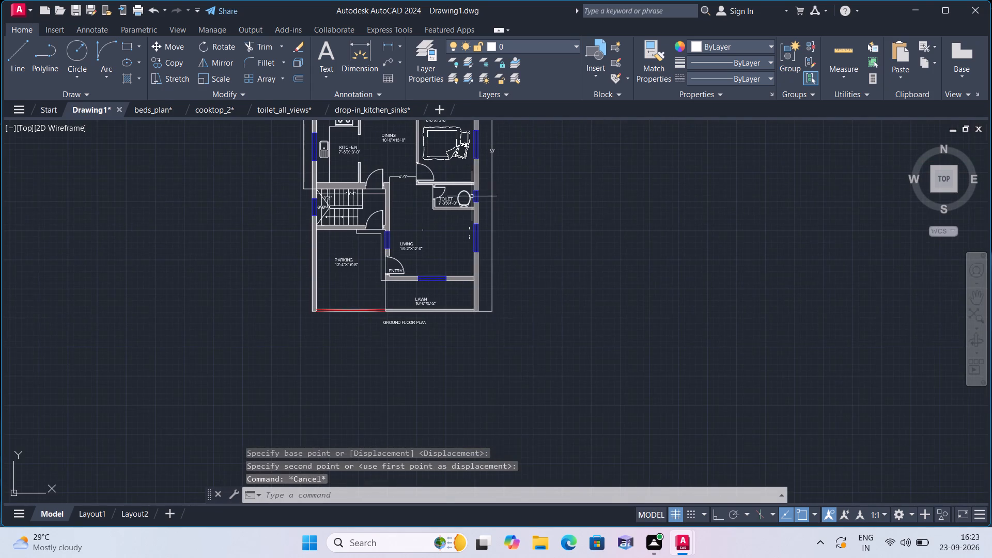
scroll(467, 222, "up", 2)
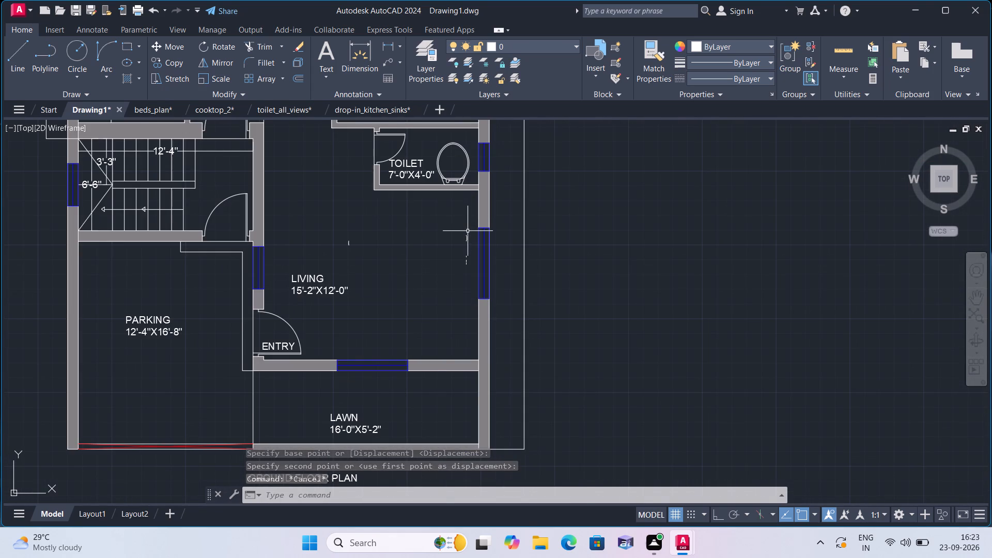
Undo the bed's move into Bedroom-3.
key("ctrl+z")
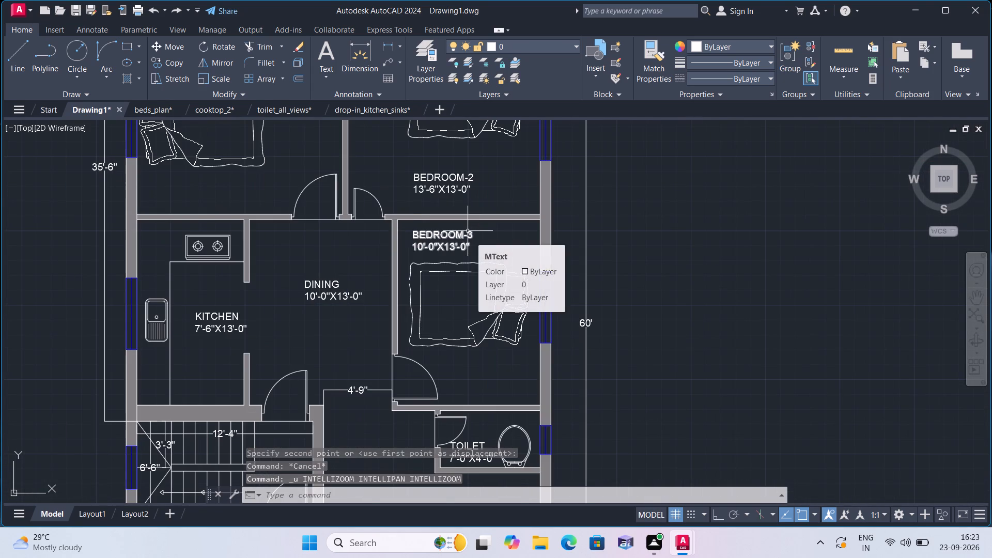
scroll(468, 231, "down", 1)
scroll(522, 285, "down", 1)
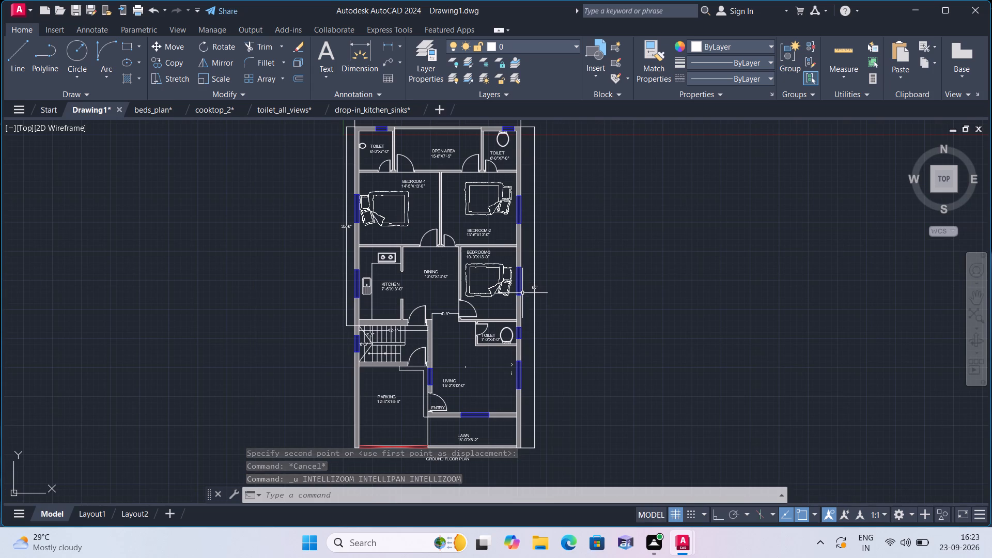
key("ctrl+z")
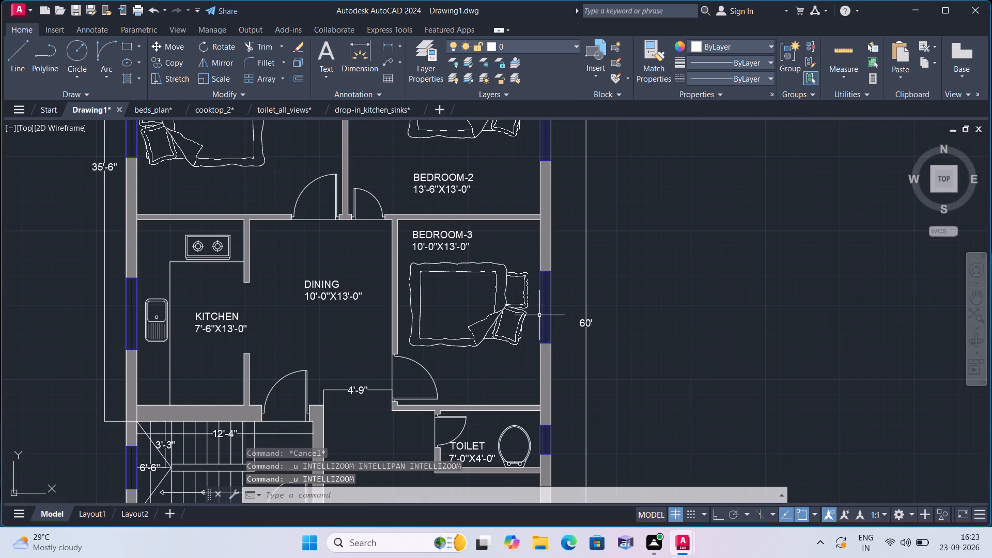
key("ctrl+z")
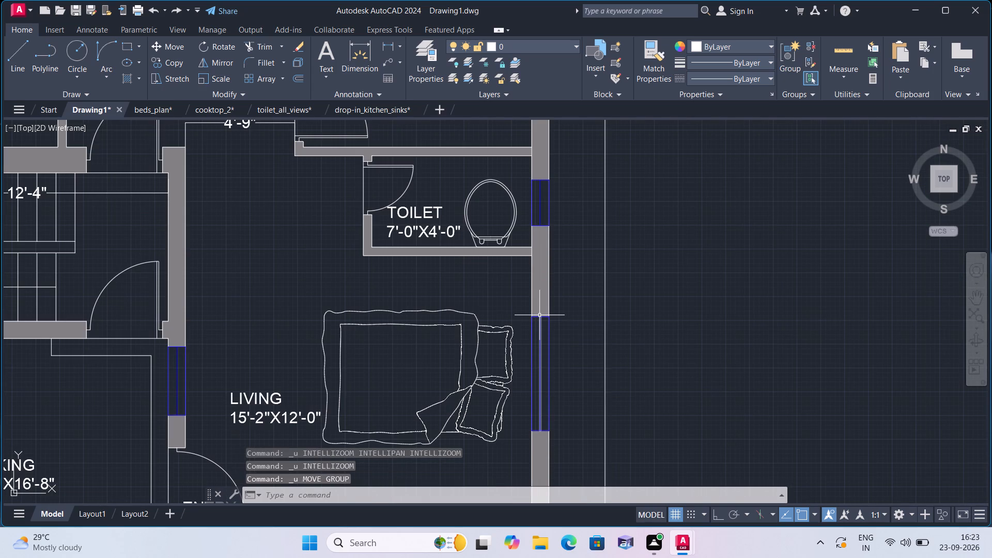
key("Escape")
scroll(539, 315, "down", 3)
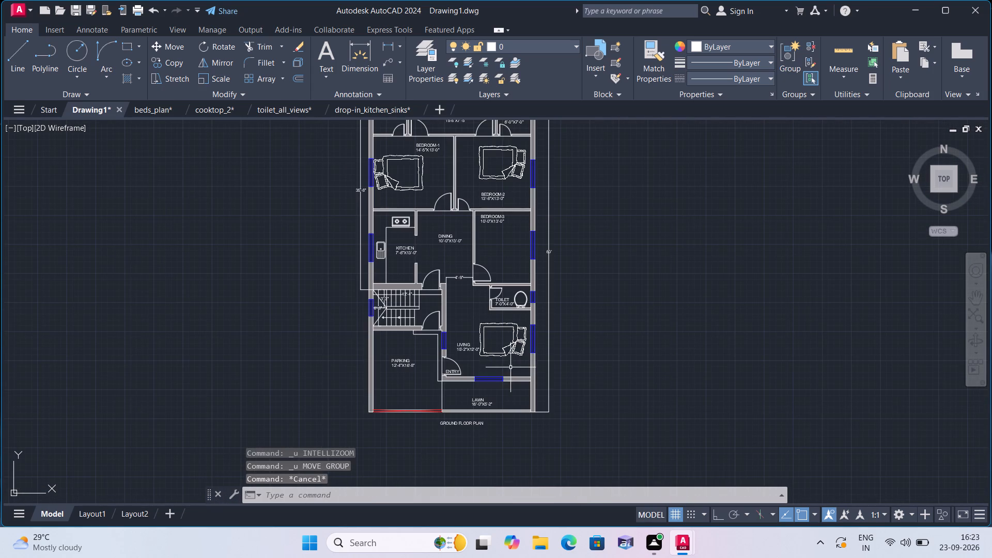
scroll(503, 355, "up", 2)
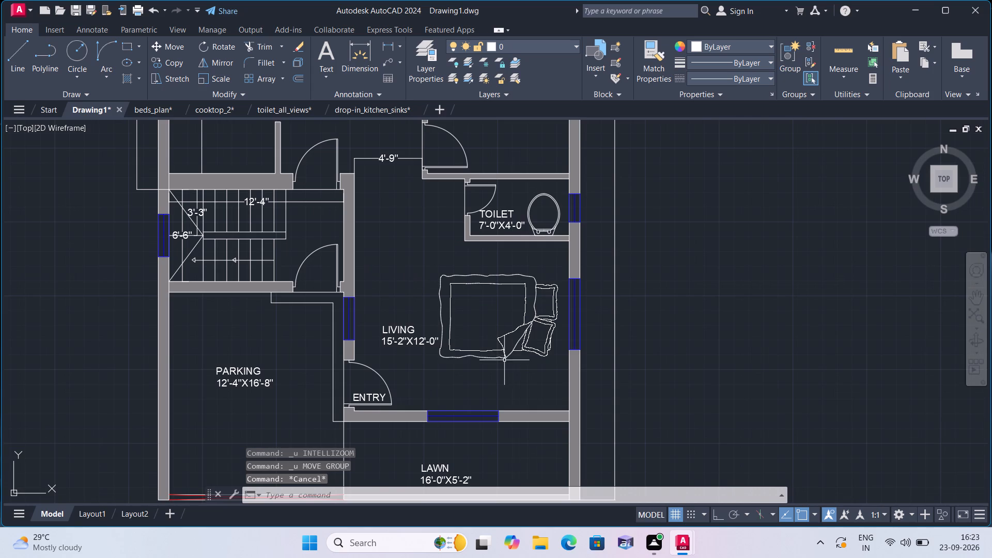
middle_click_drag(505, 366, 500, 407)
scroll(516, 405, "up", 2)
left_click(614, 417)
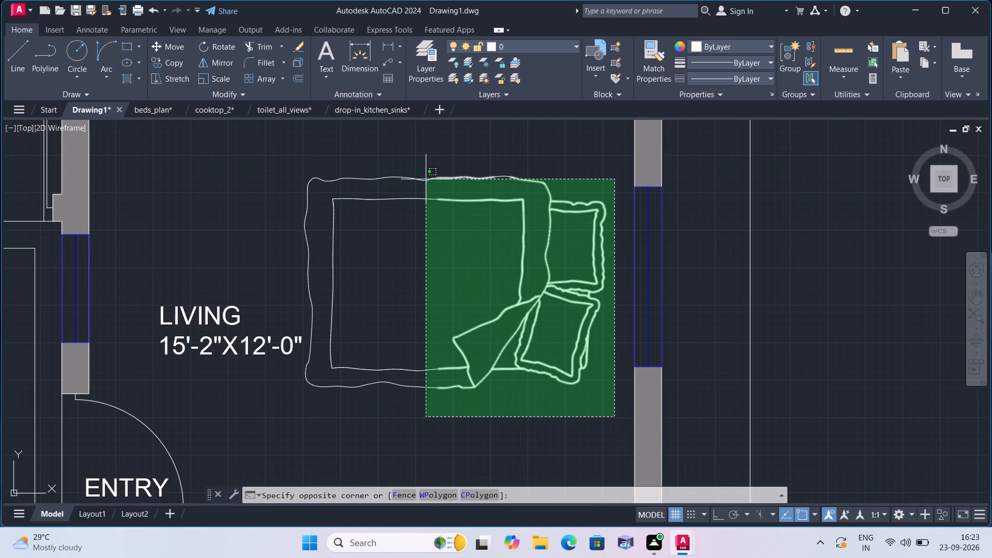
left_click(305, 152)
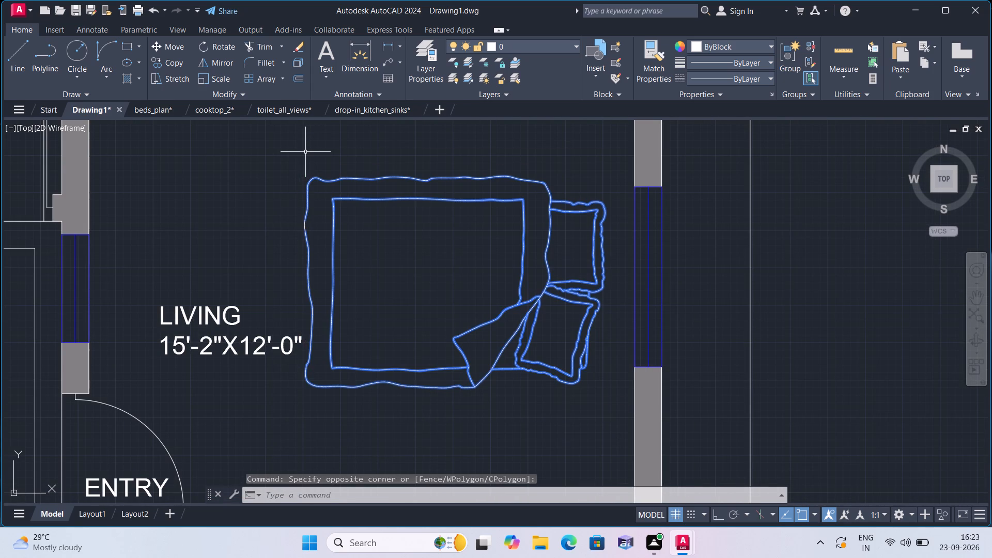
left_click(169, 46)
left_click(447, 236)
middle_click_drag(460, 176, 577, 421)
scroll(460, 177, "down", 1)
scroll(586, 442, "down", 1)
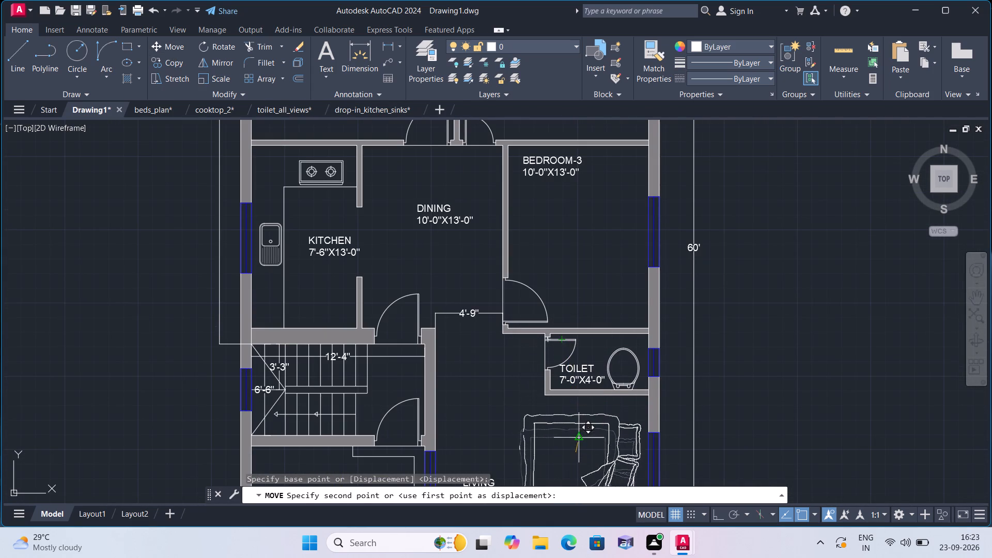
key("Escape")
Select the entire bed in the living room and move it north into Bedroom-3, just below the BEDROOM-3 label.
middle_click_drag(582, 451, 556, 350)
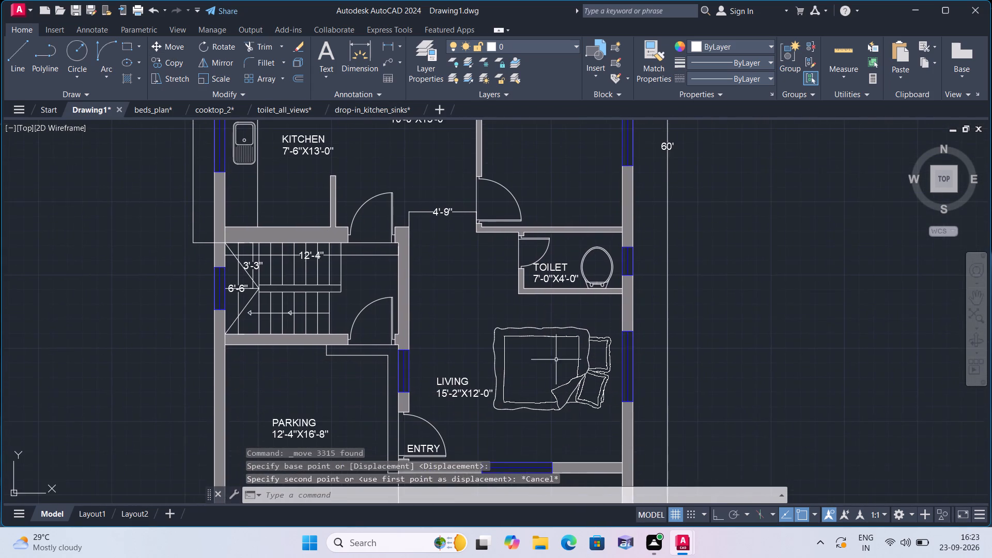
scroll(553, 391, "up", 2)
left_click(686, 452)
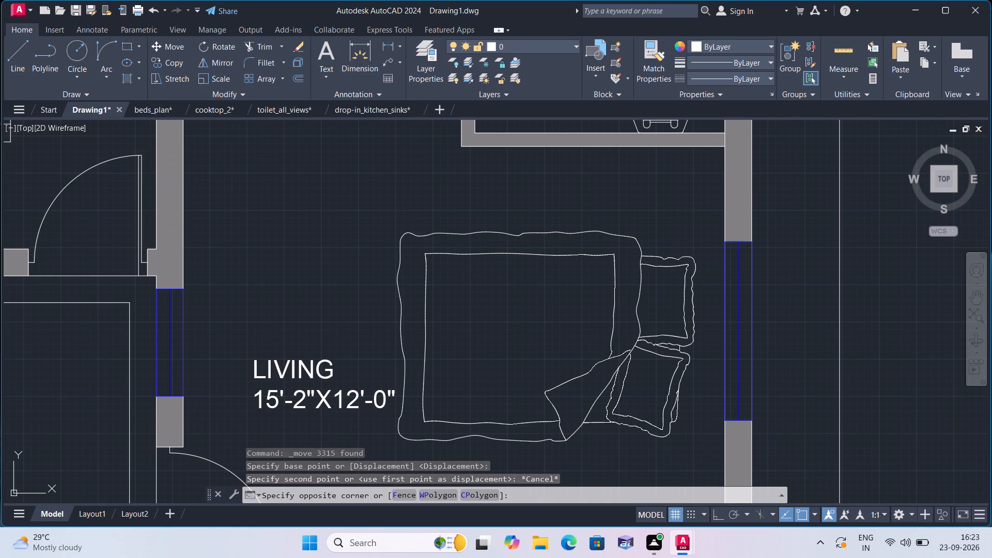
left_click(540, 216)
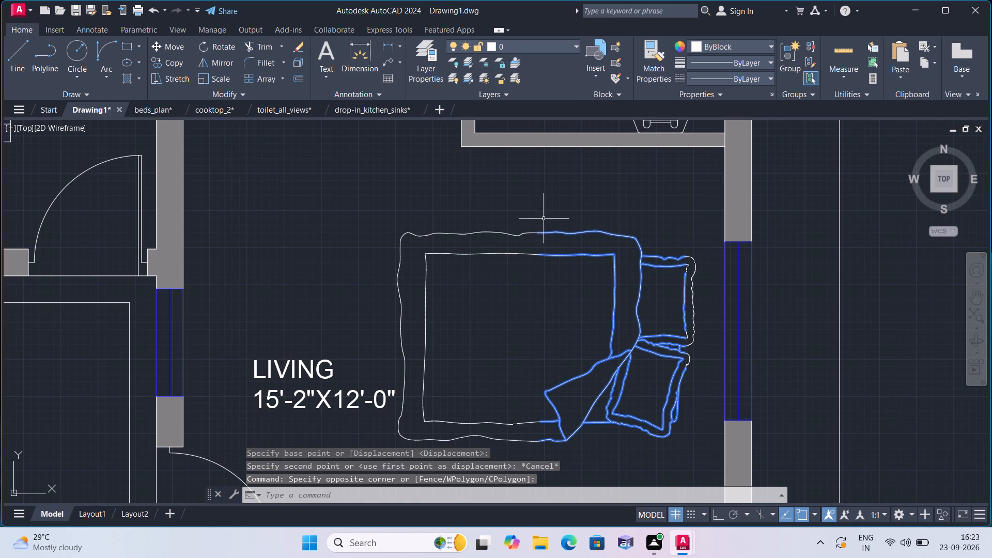
left_click(706, 384)
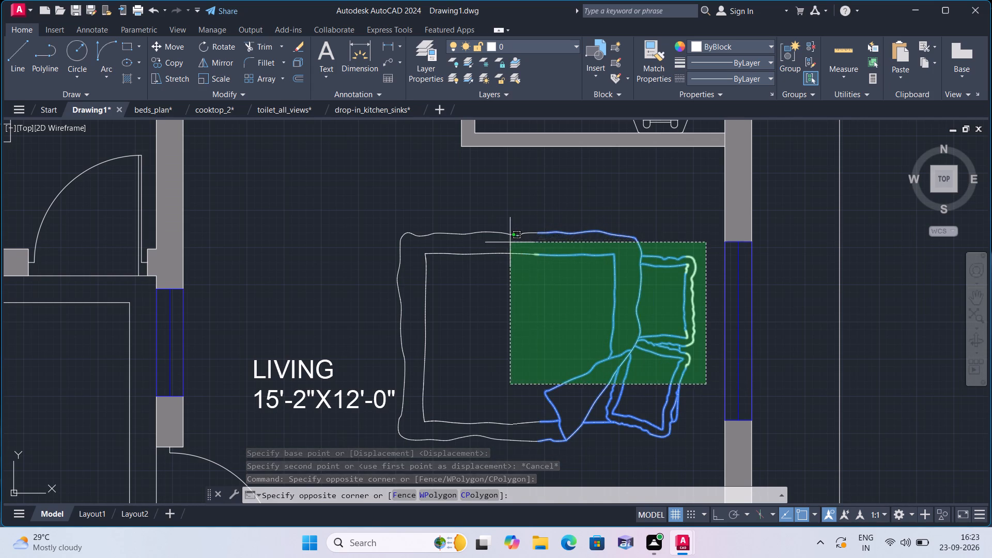
left_click(395, 202)
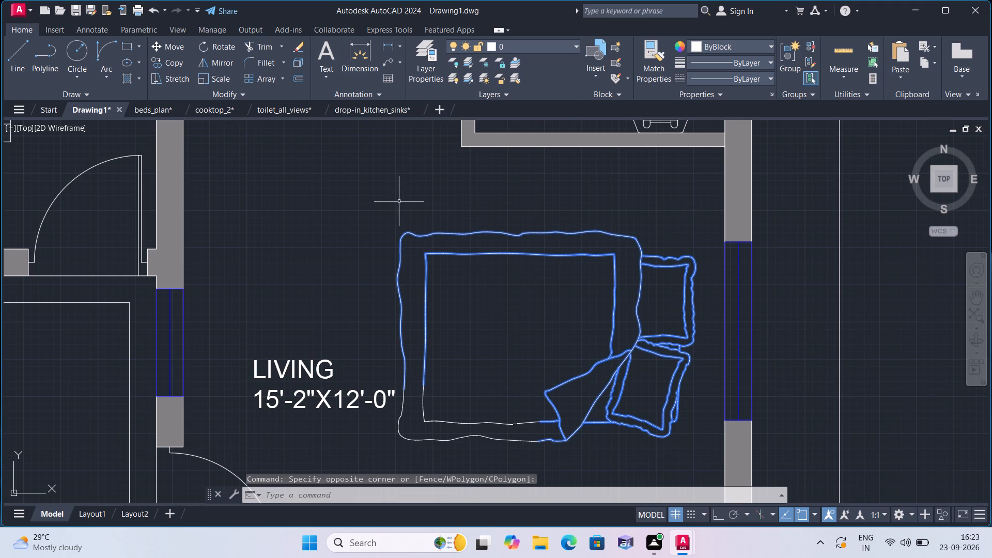
middle_click_drag(517, 371, 518, 312)
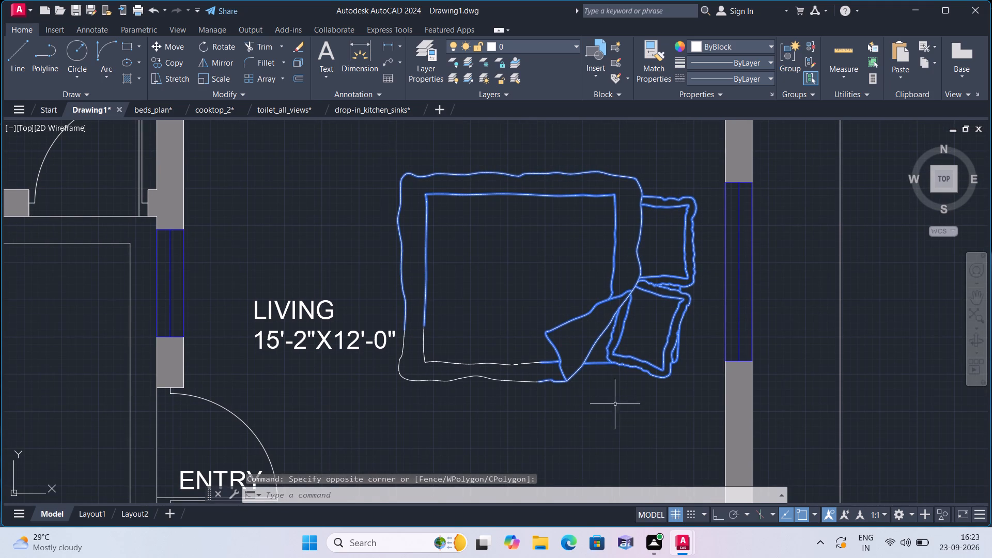
left_click(625, 423)
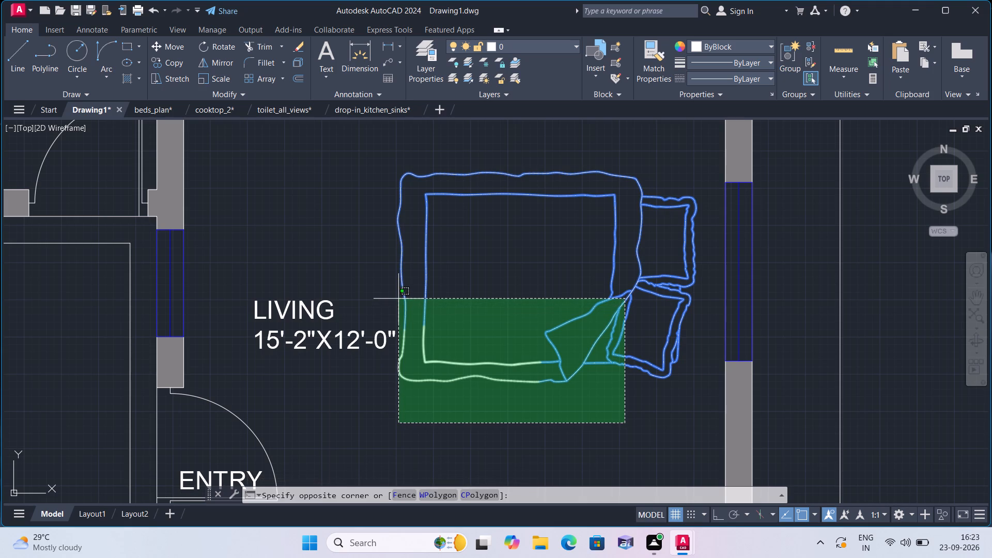
left_click(398, 299)
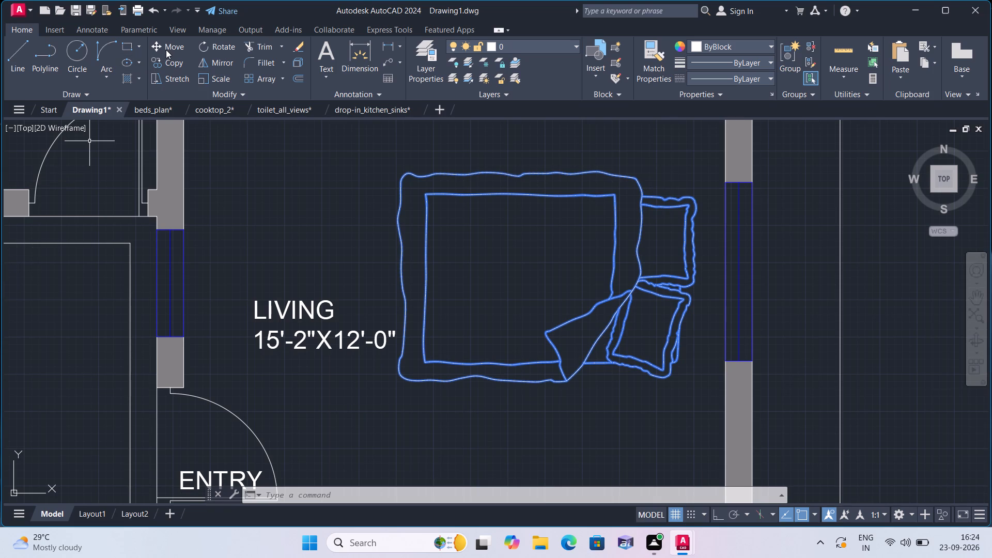
left_click_drag(168, 45, 174, 54)
left_click(545, 269)
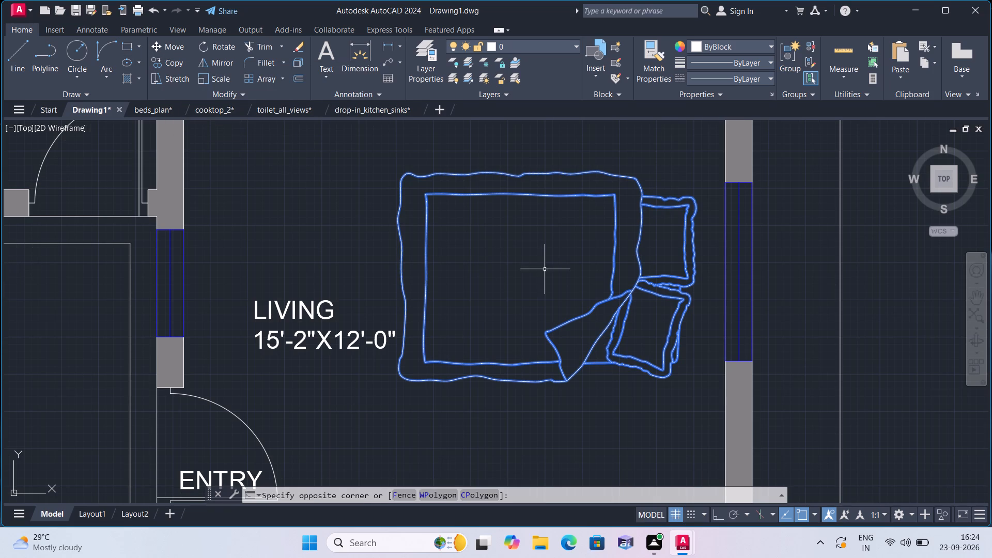
scroll(475, 157, "down", 1)
left_click(504, 225)
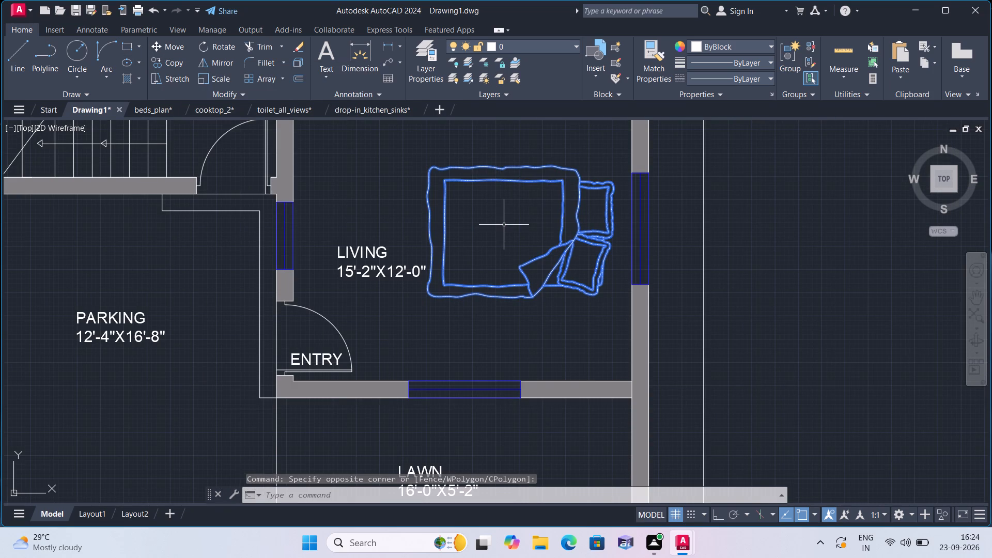
left_click(181, 44)
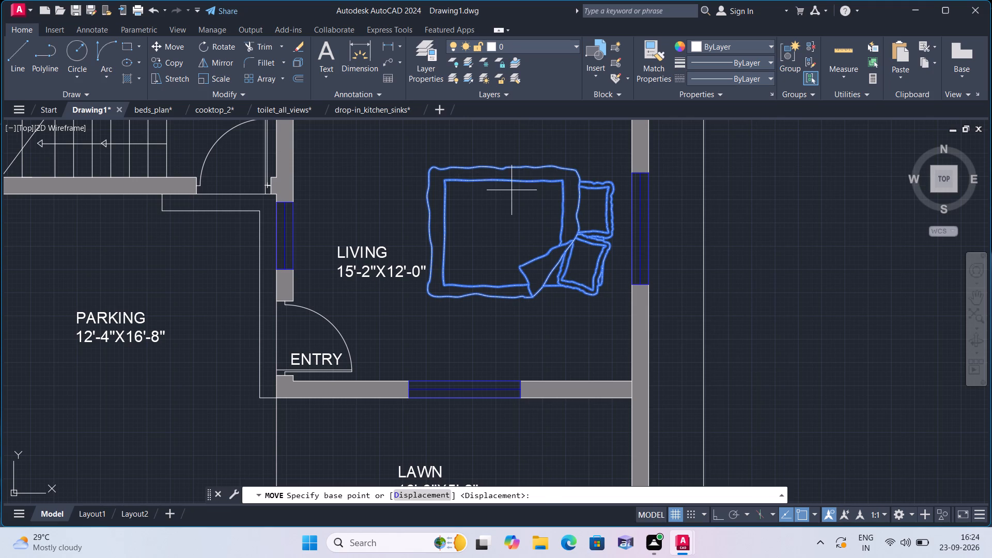
left_click(512, 192)
scroll(513, 177, "down", 3)
middle_click_drag(516, 174, 517, 380)
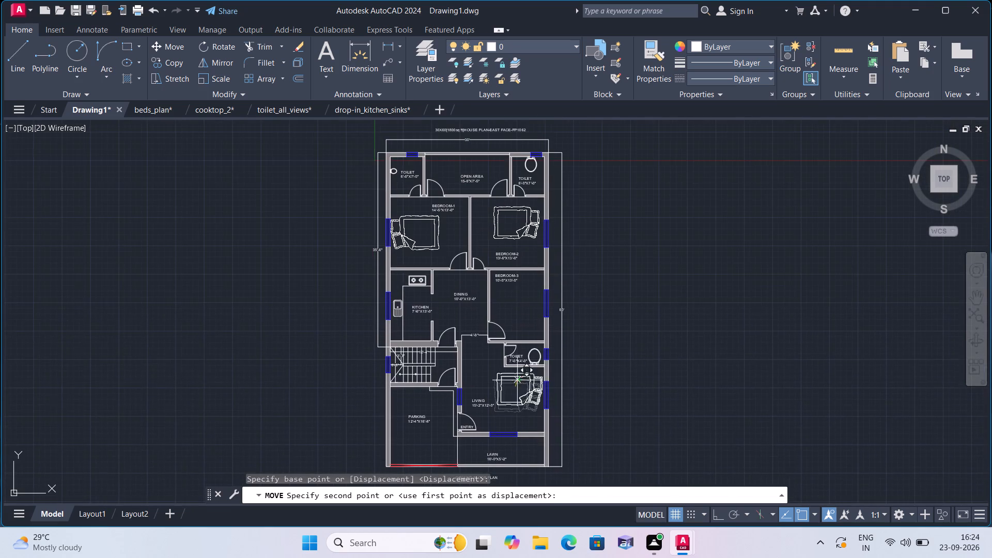
scroll(524, 304, "up", 3)
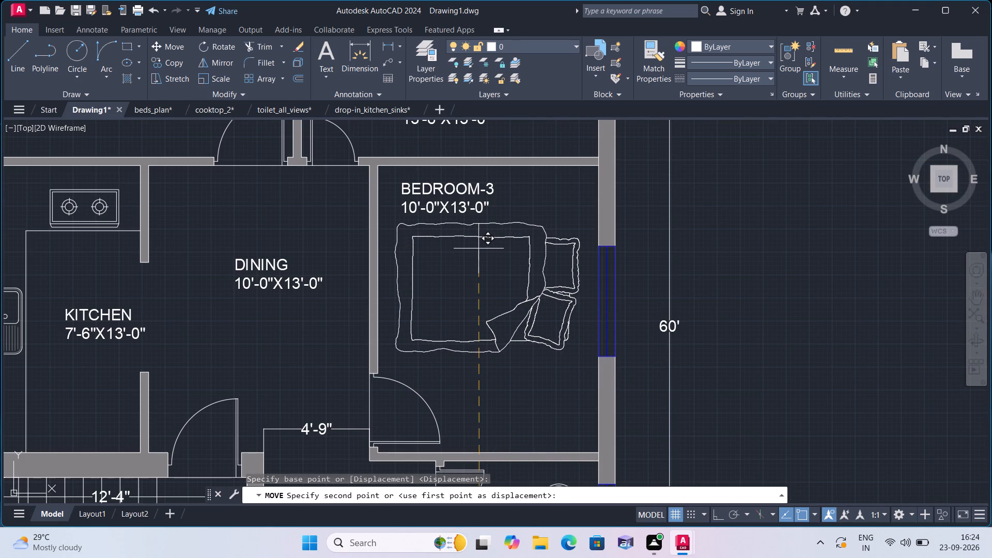
left_click(479, 249)
key("Escape")
Review the whole floor plan, from the house plan title and bedrooms down to the living room, parking and lawn.
scroll(479, 249, "down", 2)
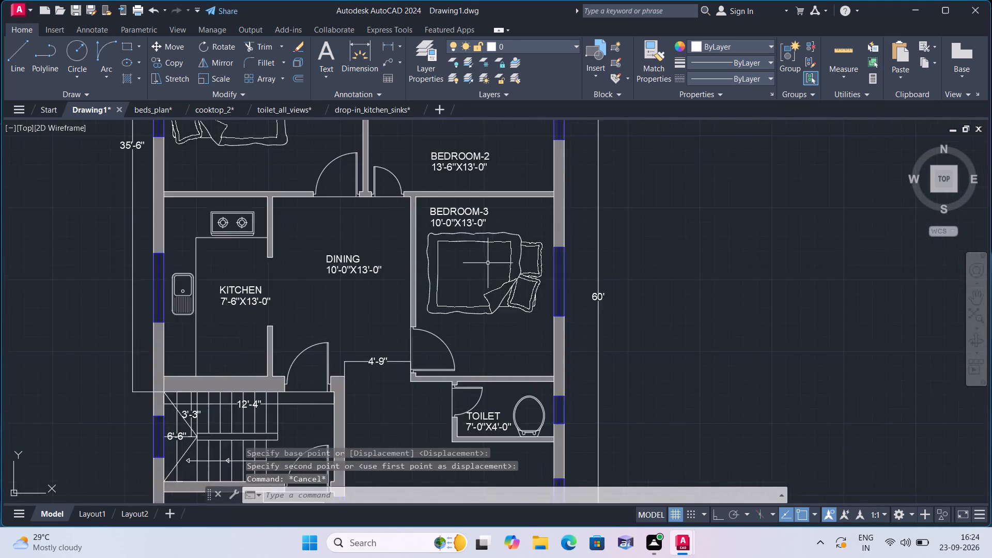
scroll(494, 266, "down", 1)
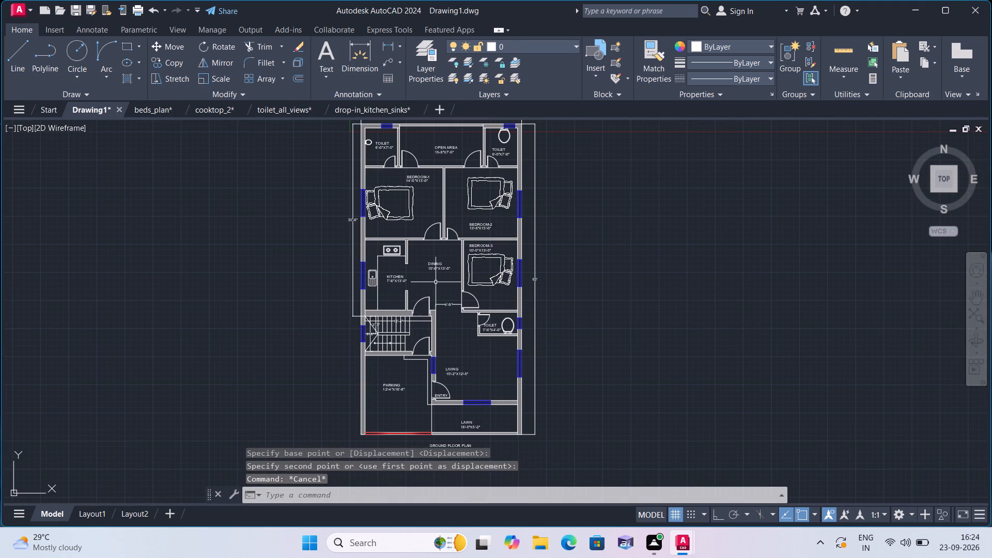
scroll(436, 282, "down", 2)
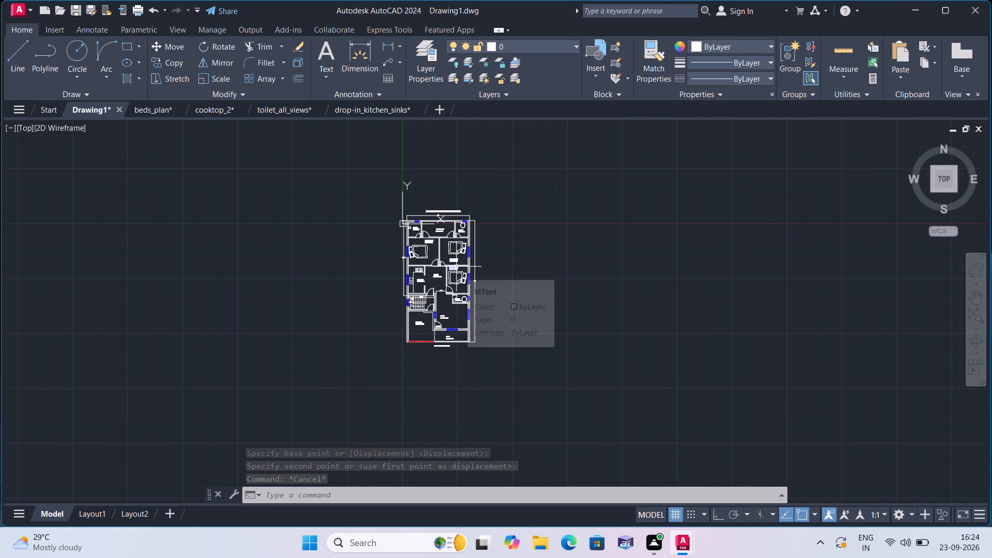
scroll(520, 313, "up", 2)
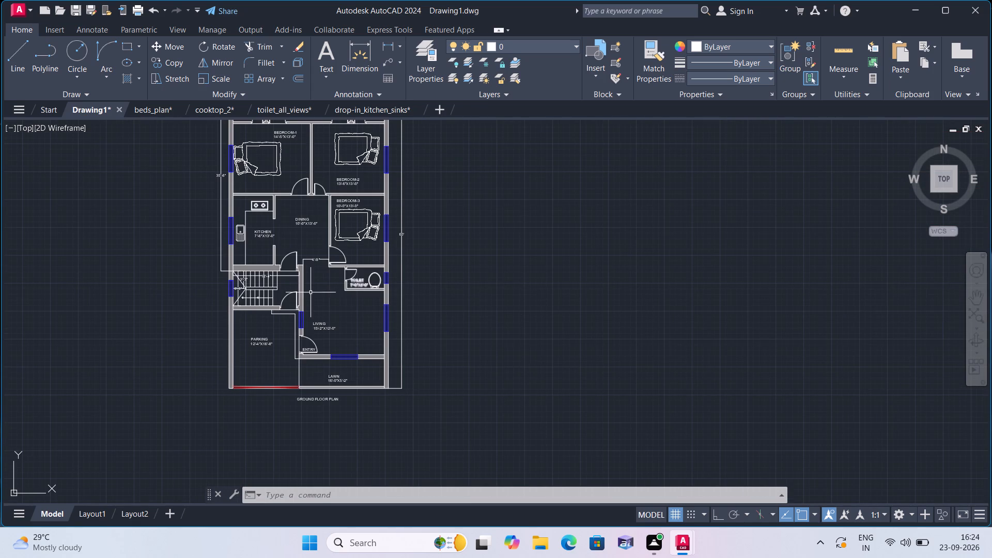
middle_click_drag(299, 283, 373, 431)
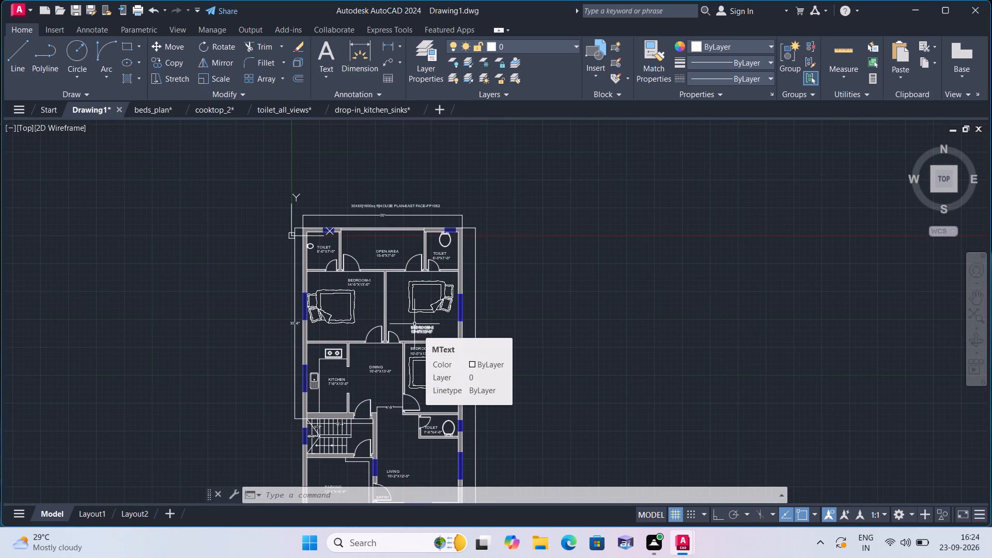
scroll(328, 208, "up", 1)
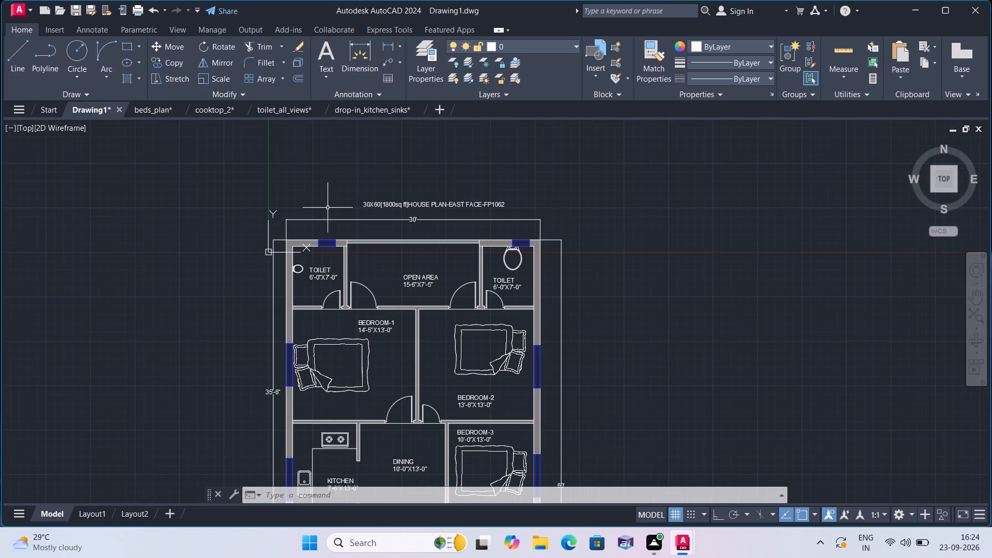
scroll(328, 208, "up", 1)
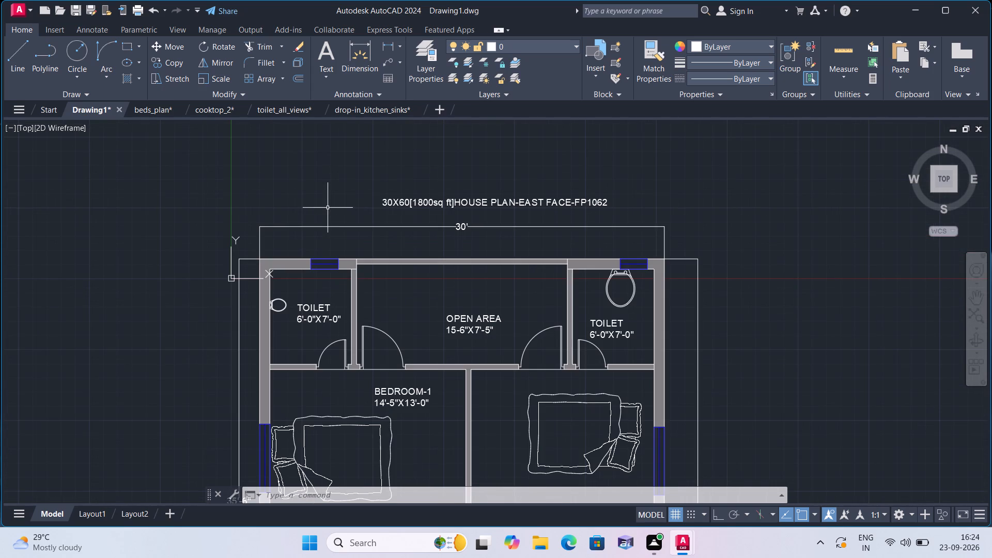
scroll(332, 210, "down", 1)
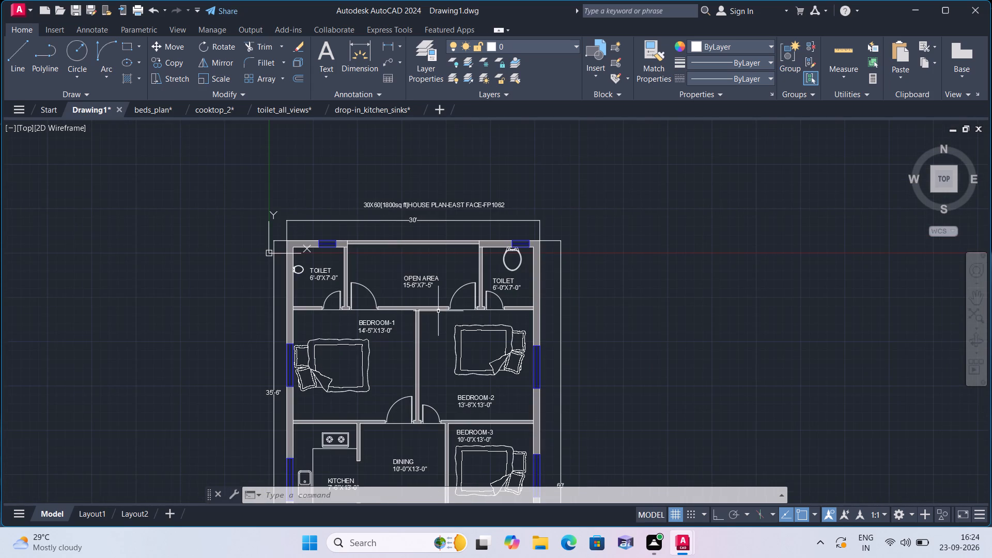
scroll(438, 311, "down", 2)
scroll(413, 333, "up", 3)
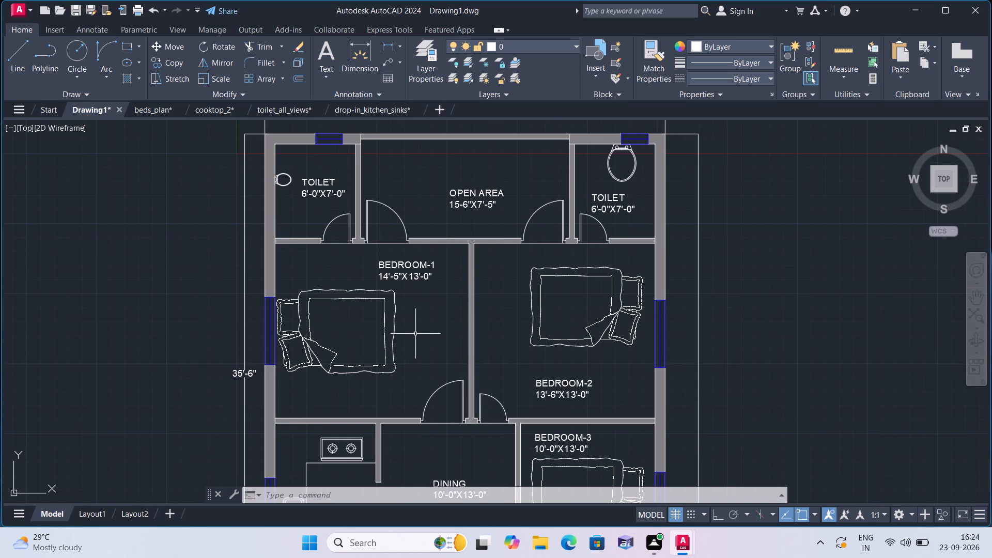
middle_click_drag(425, 358, 425, 357)
middle_click_drag(425, 357, 428, 281)
scroll(427, 324, "down", 1)
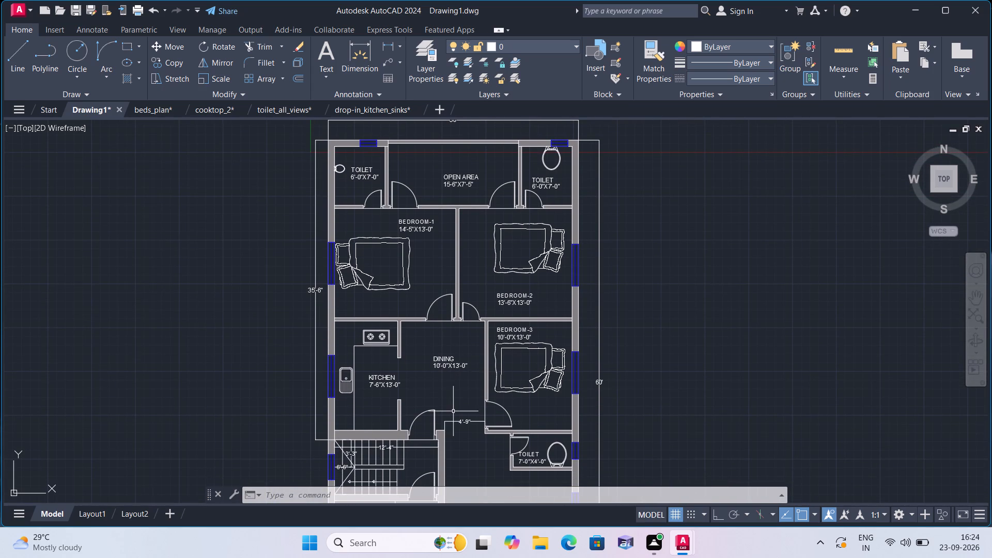
middle_click_drag(453, 412, 451, 296)
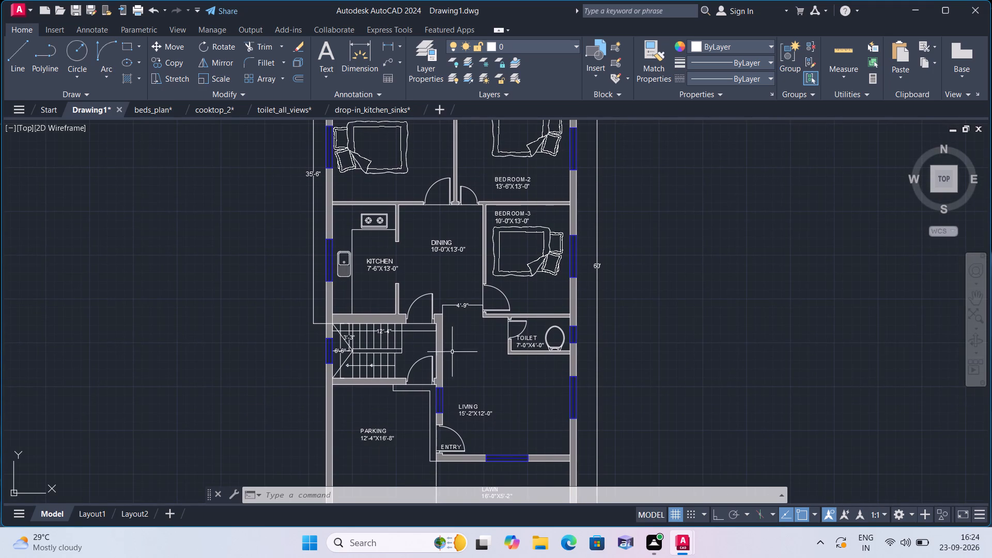
middle_click_drag(464, 405, 474, 312)
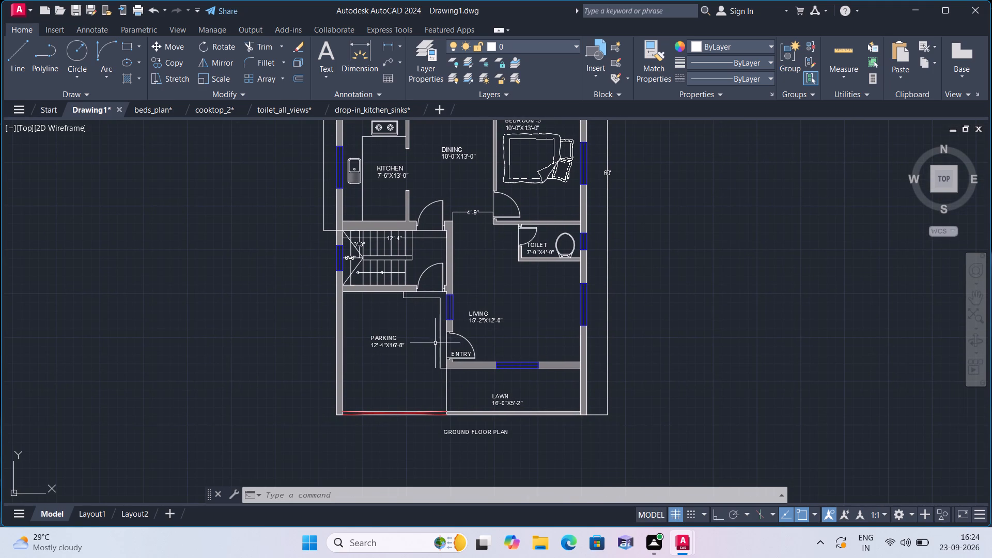
Add the multiline text UP at the east end of the direction arrow on the staircase's lower flight.
scroll(411, 315, "up", 1)
scroll(421, 260, "up", 1)
middle_click_drag(421, 260, 417, 315)
scroll(421, 271, "down", 1)
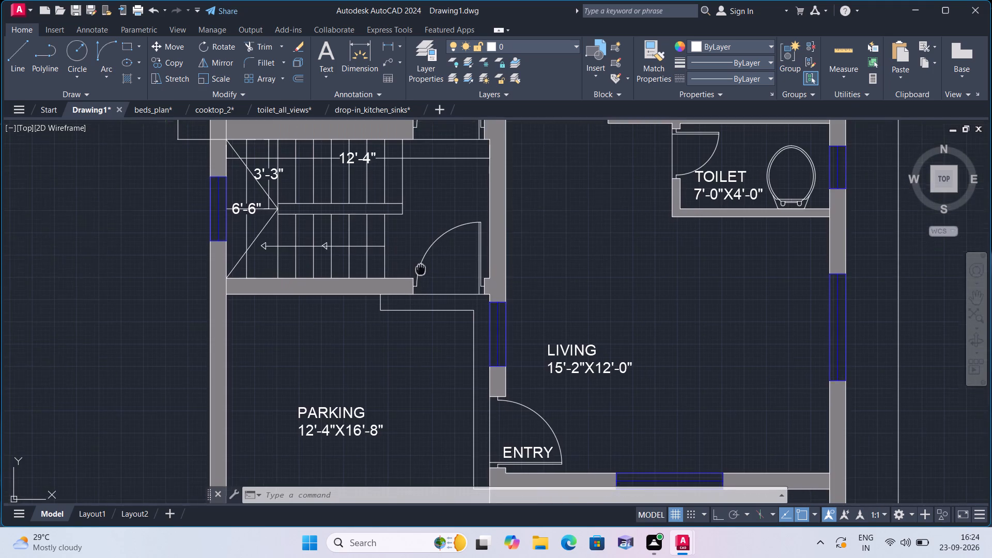
middle_click_drag(417, 315, 418, 329)
type("mt")
key("space")
scroll(399, 320, "up", 1)
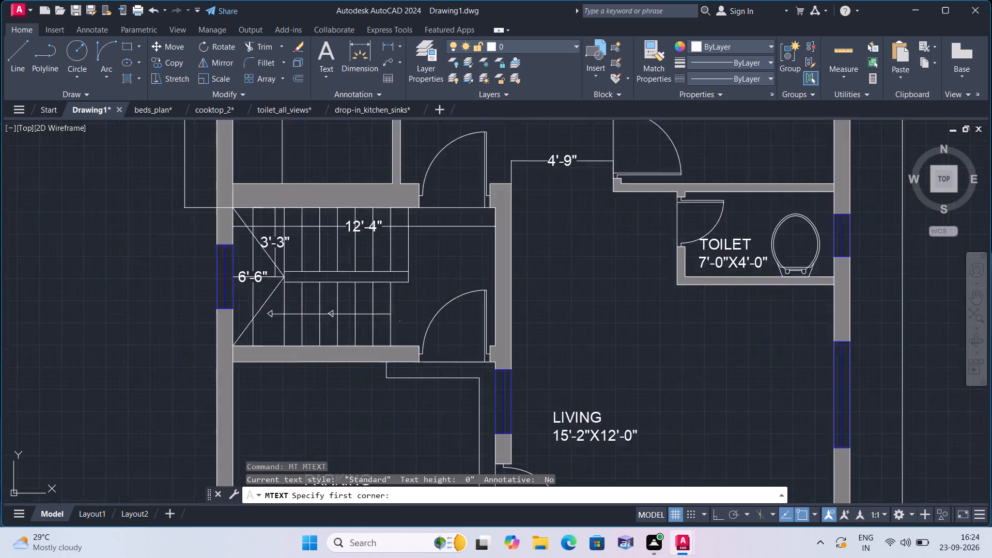
scroll(399, 320, "up", 1)
triple_click(392, 312)
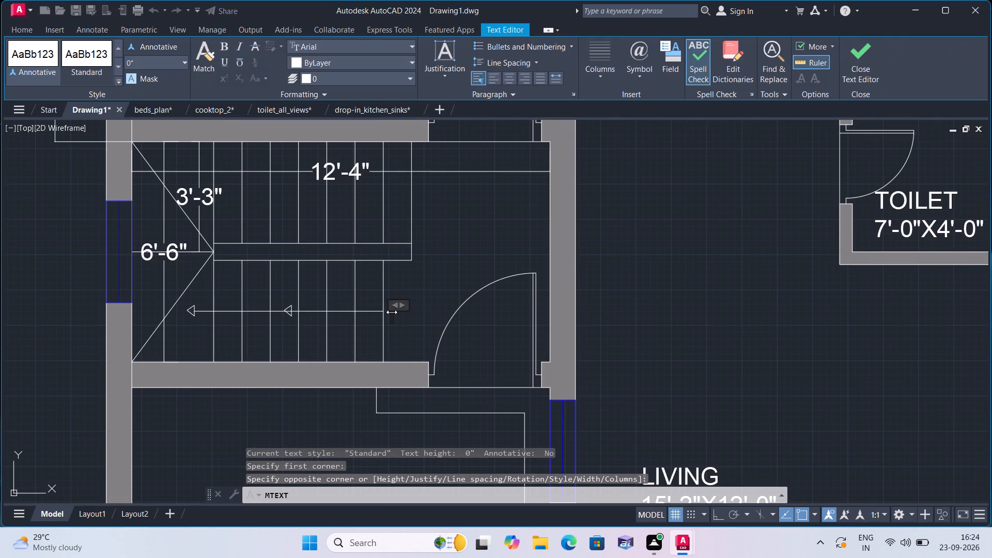
type("U[")
key("BackSpace")
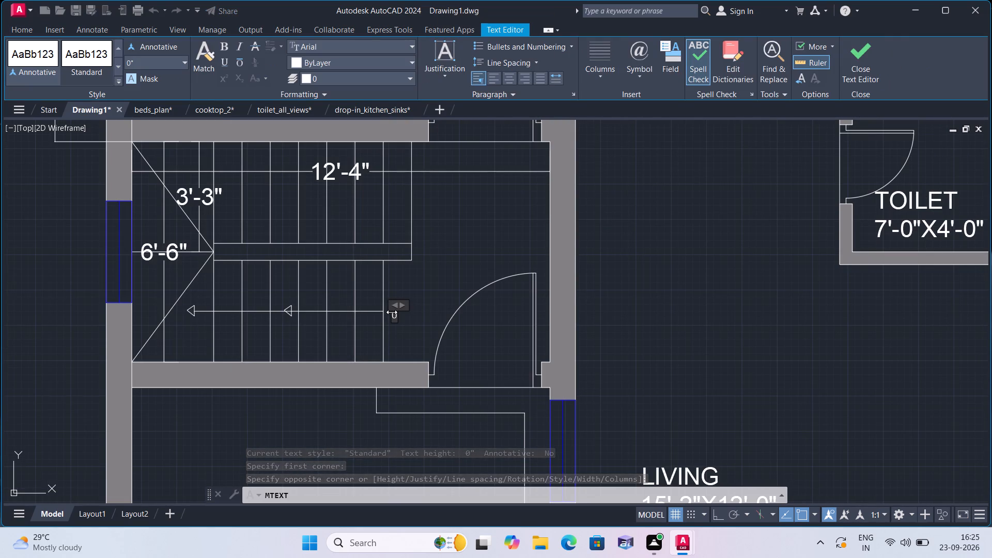
key("p")
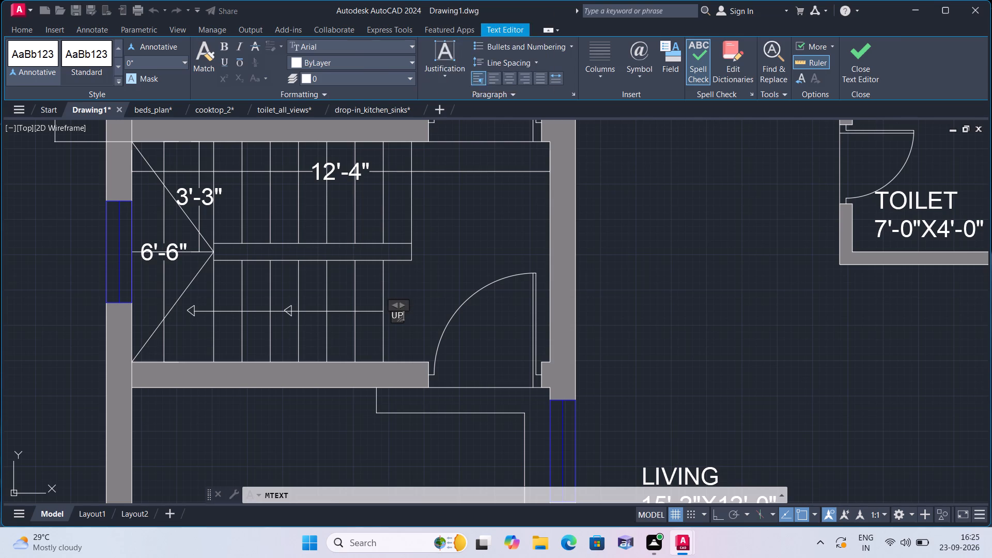
left_click(412, 303)
Set the text height of the staircase's UP label to 6".
left_click(391, 313)
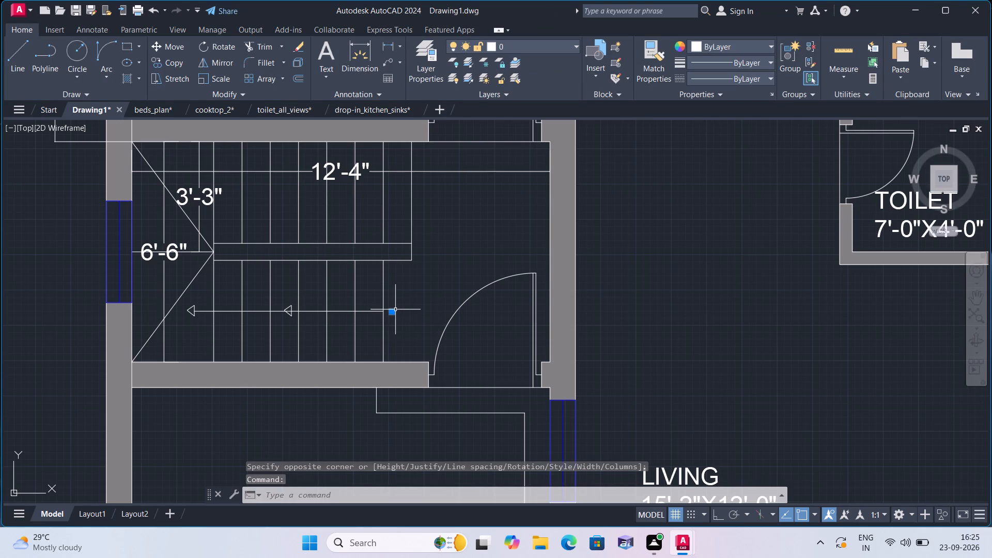
right_click(415, 298)
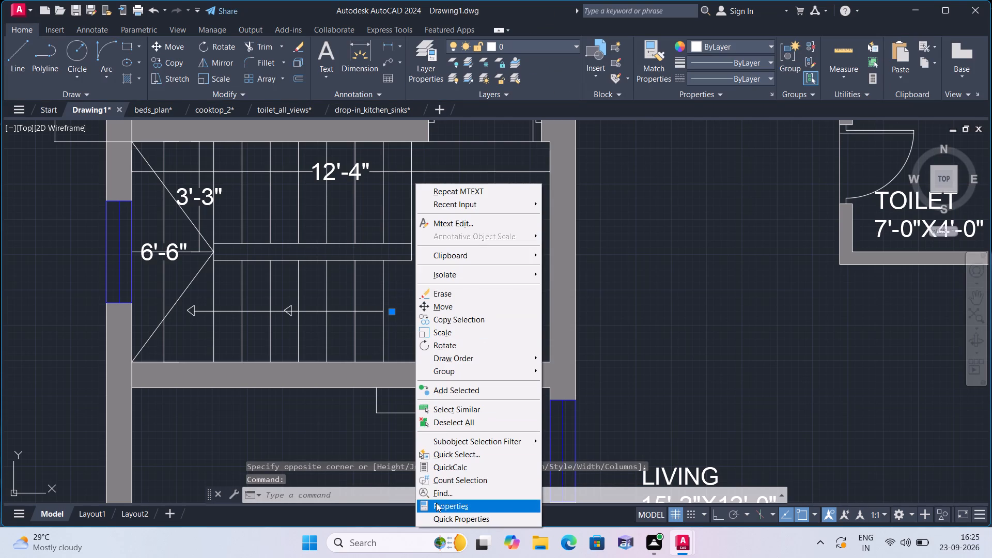
left_click(436, 503)
scroll(128, 273, "down", 2)
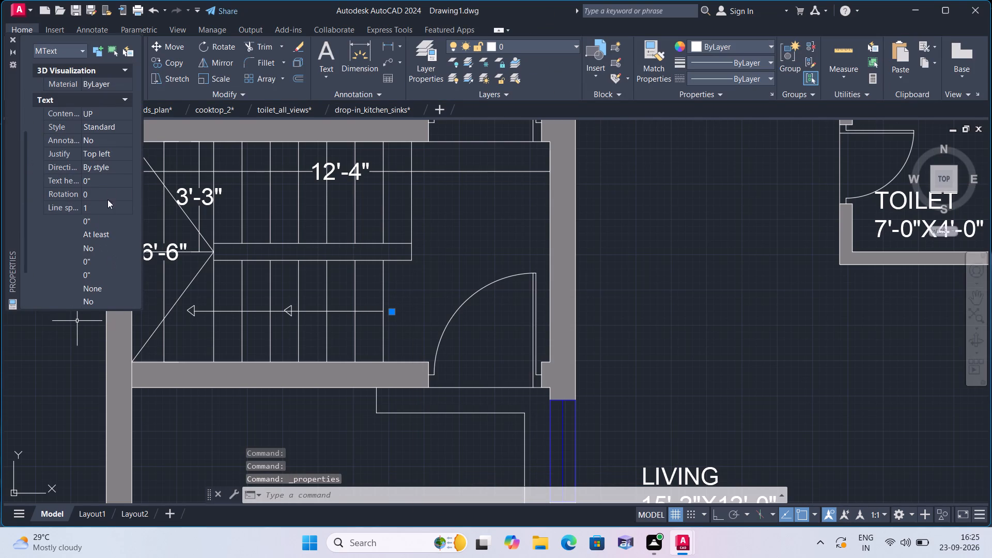
left_click(99, 175)
key("BackSpace")
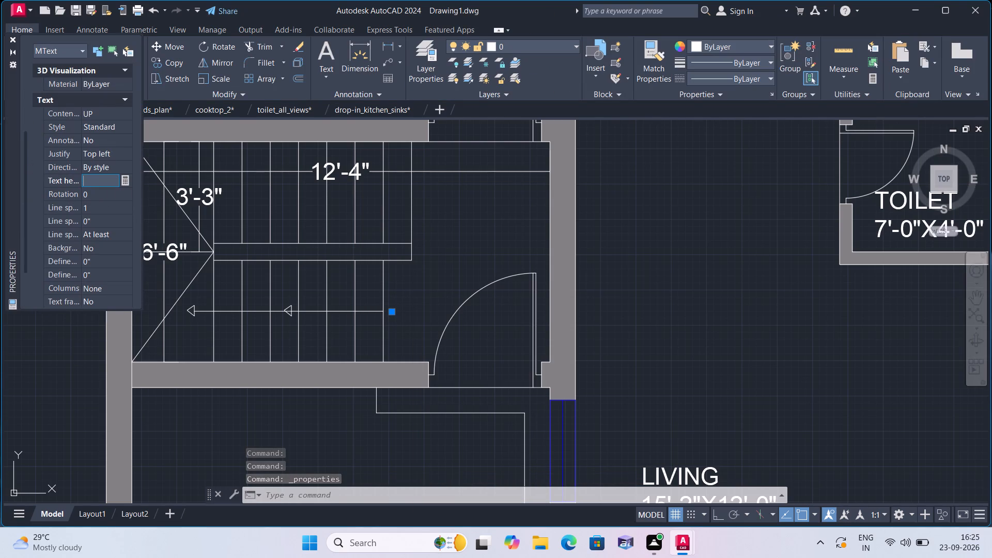
key("6")
key("Return")
key("Return")
key("Return")
key("Return")
key("Return")
key("Return")
key("Return")
key("Return")
key("Return")
key("Return")
key("Return")
key("Return")
key("Return")
key("Return")
key("Return")
key("Return")
key("Return")
key("Return")
key("Return")
key("Return")
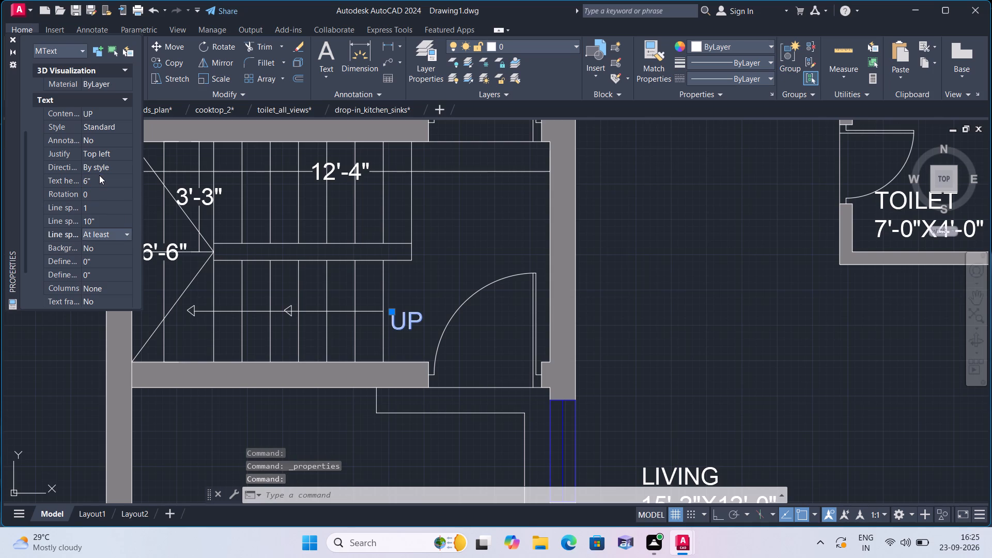
key("apostrophe")
left_click(14, 38)
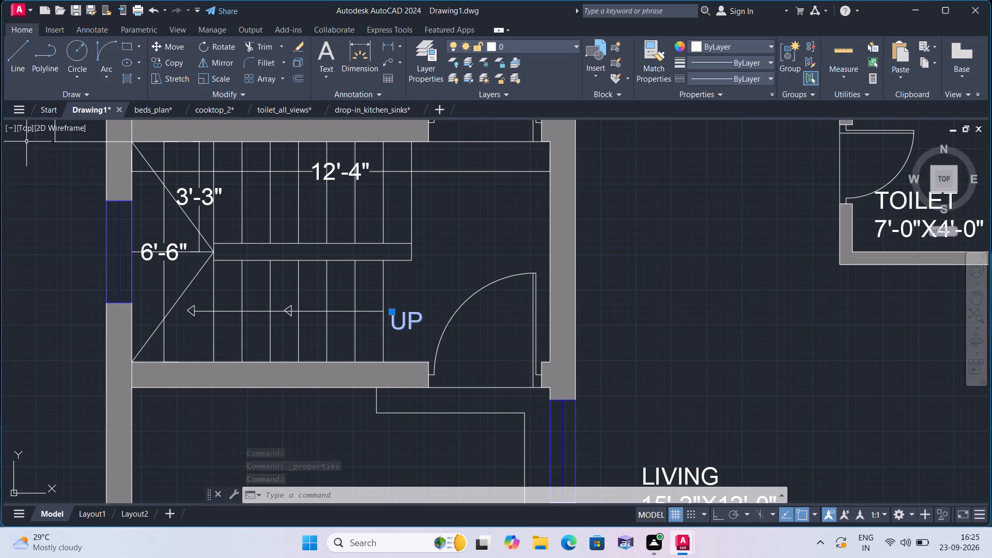
key("Escape")
Move the UP label west so its insertion point sits at the east end of the stair direction arrow.
scroll(49, 270, "down", 1)
scroll(365, 321, "up", 2)
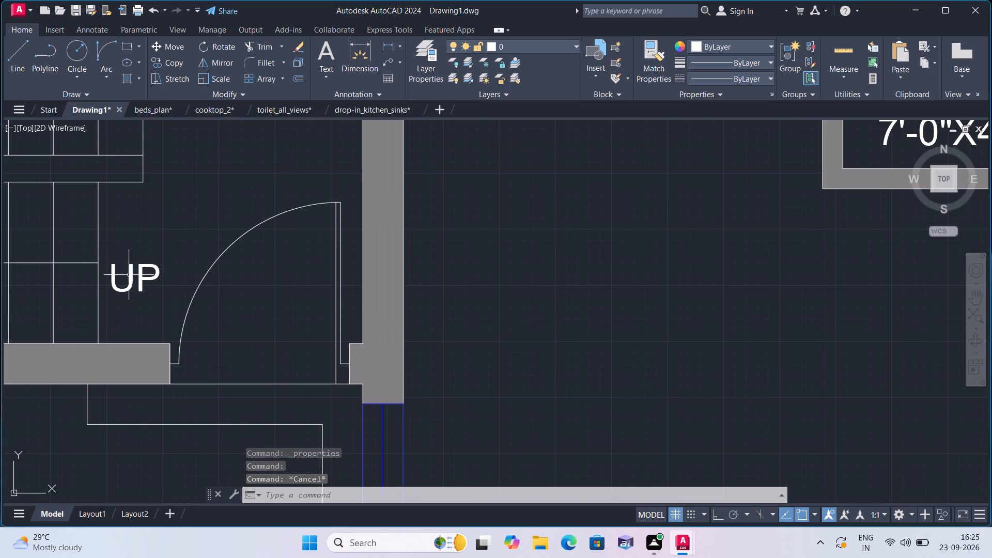
left_click(131, 279)
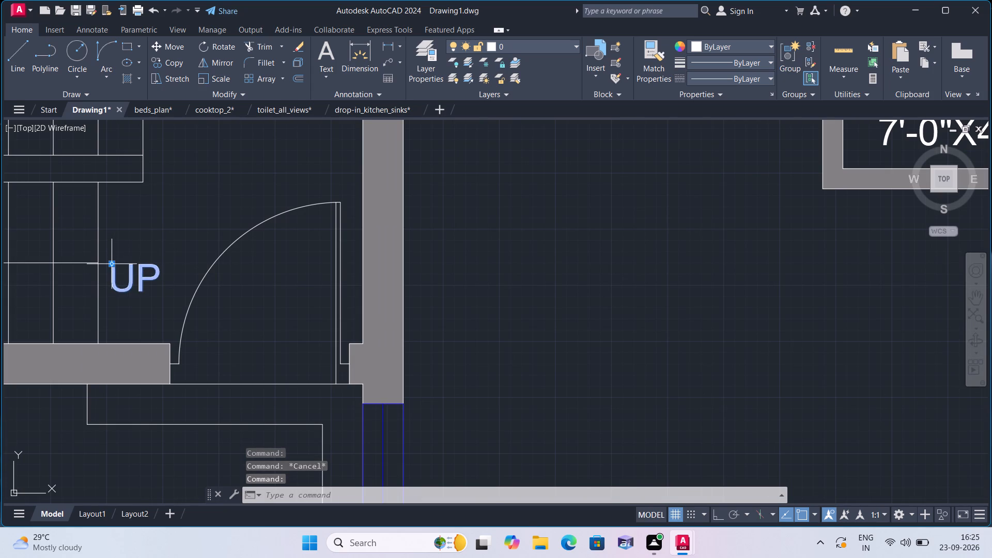
left_click(112, 262)
left_click(100, 258)
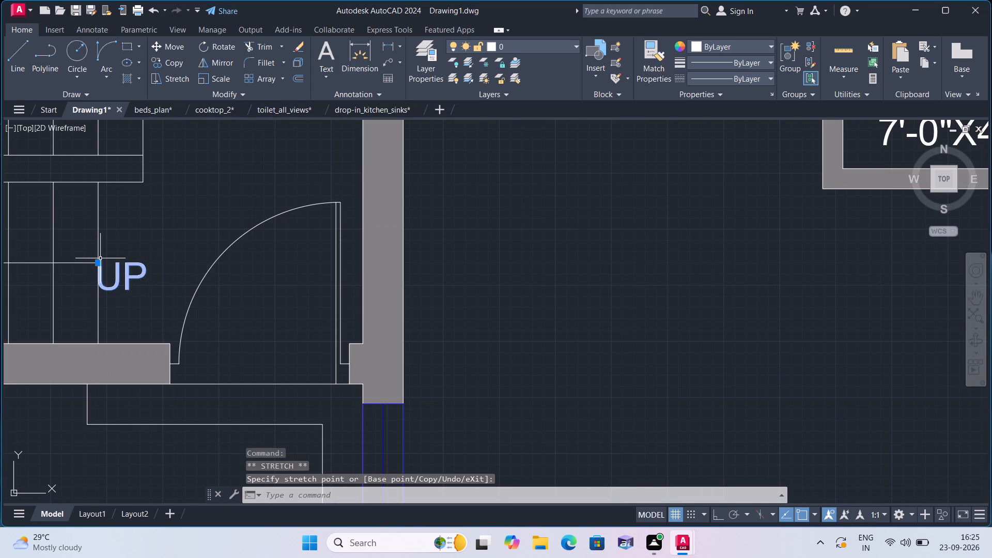
key("Escape")
Close the drop-in_kitchen_sinks, toilet_all_views, cooktop_2 and beds_plan drawings, saving the changes to each.
scroll(116, 266, "down", 4)
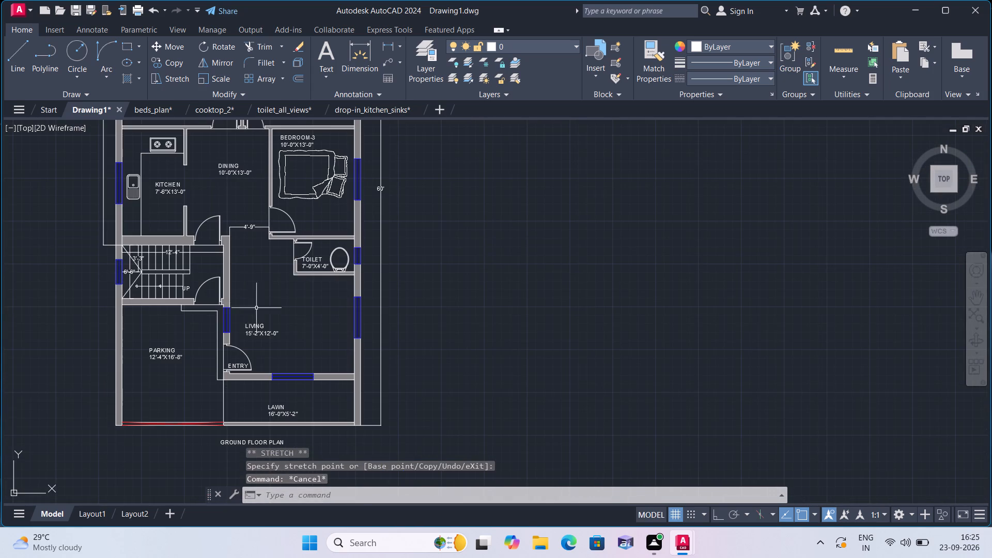
scroll(331, 296, "down", 2)
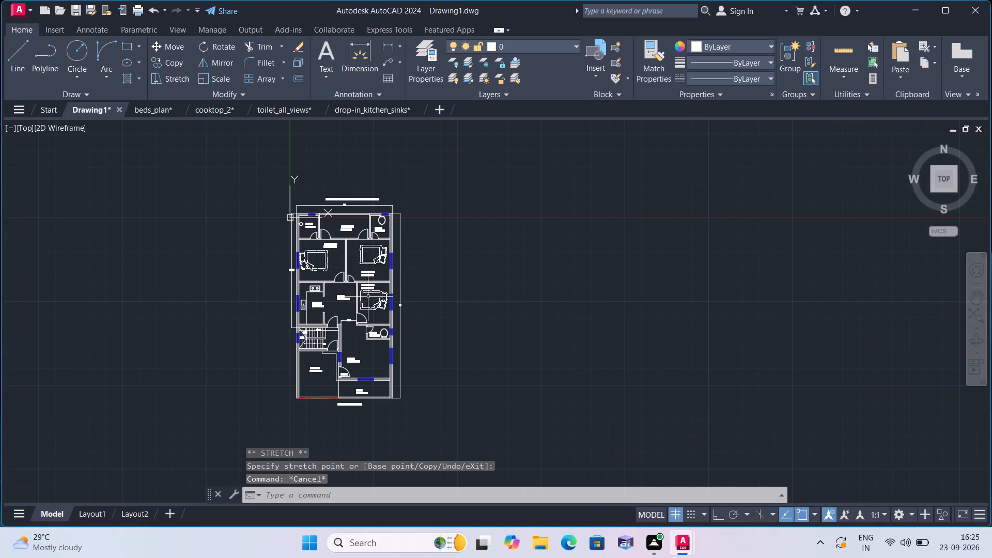
middle_click_drag(178, 223, 257, 318)
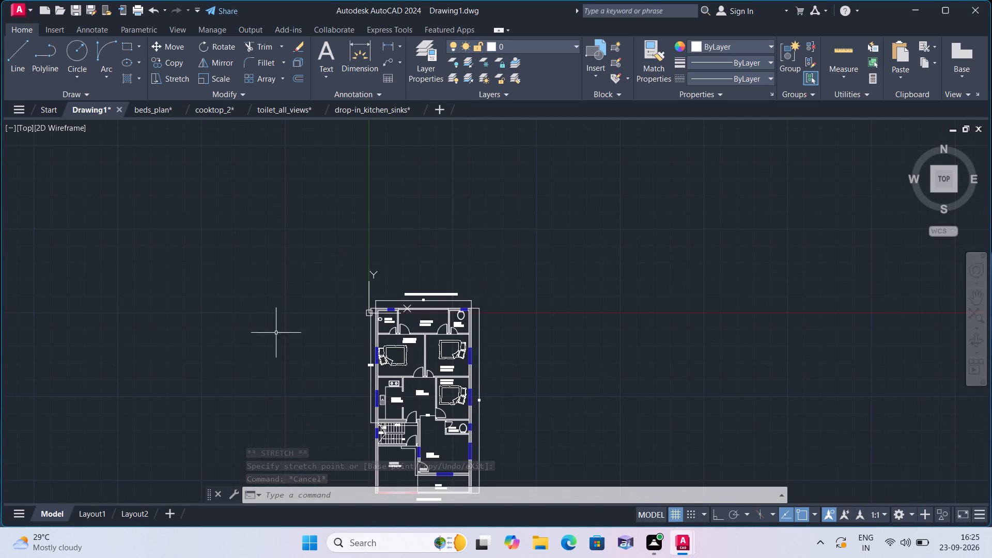
scroll(284, 359, "down", 1)
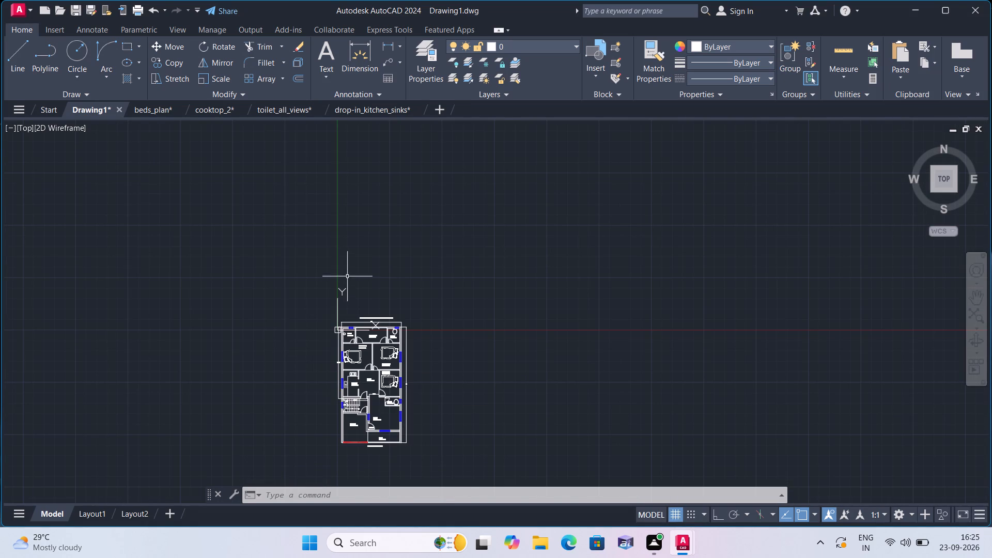
left_click(419, 107)
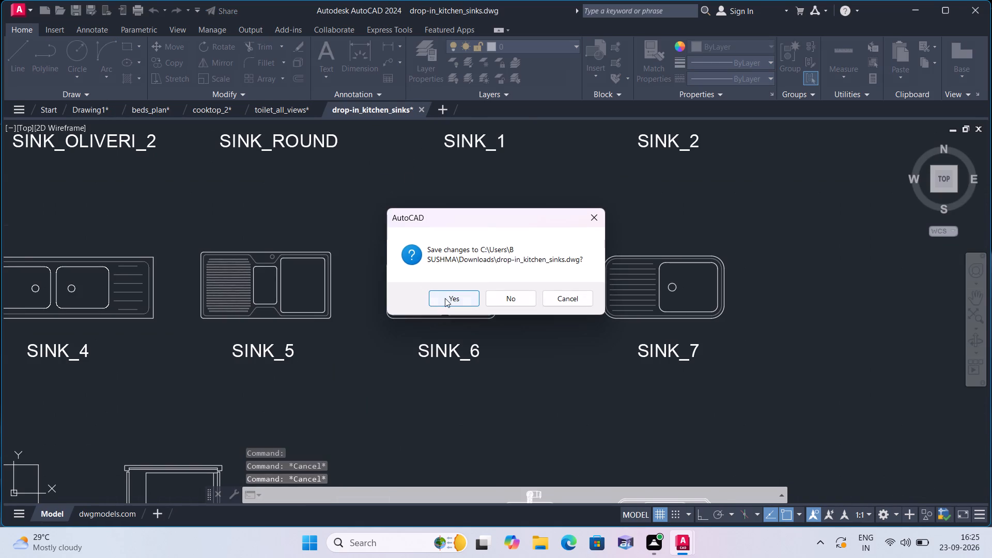
left_click(445, 298)
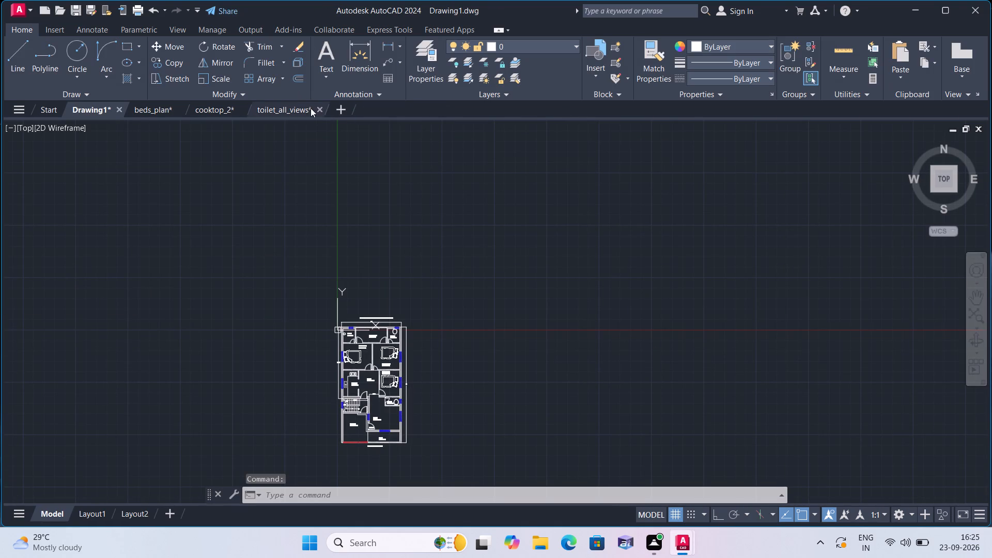
left_click(312, 111)
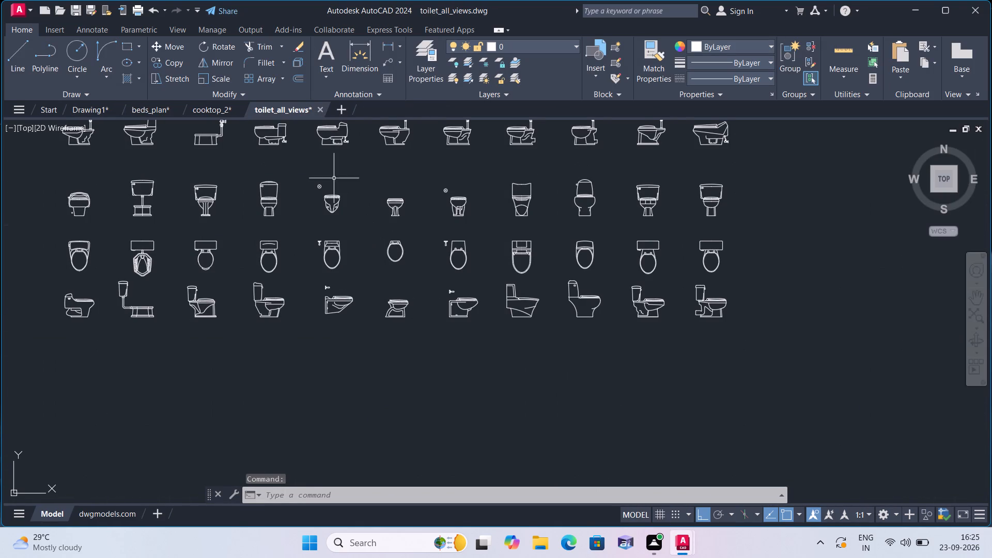
left_click(318, 111)
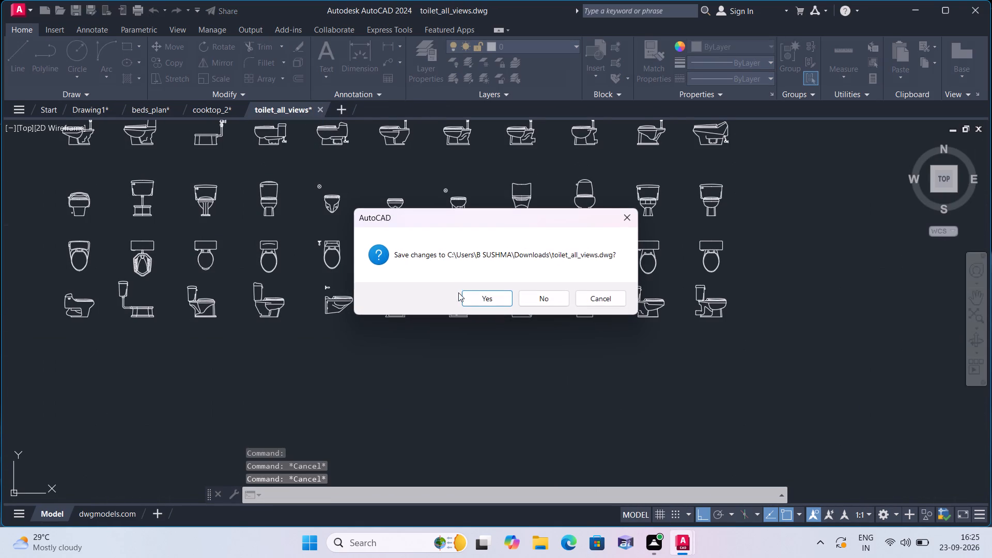
left_click(463, 293)
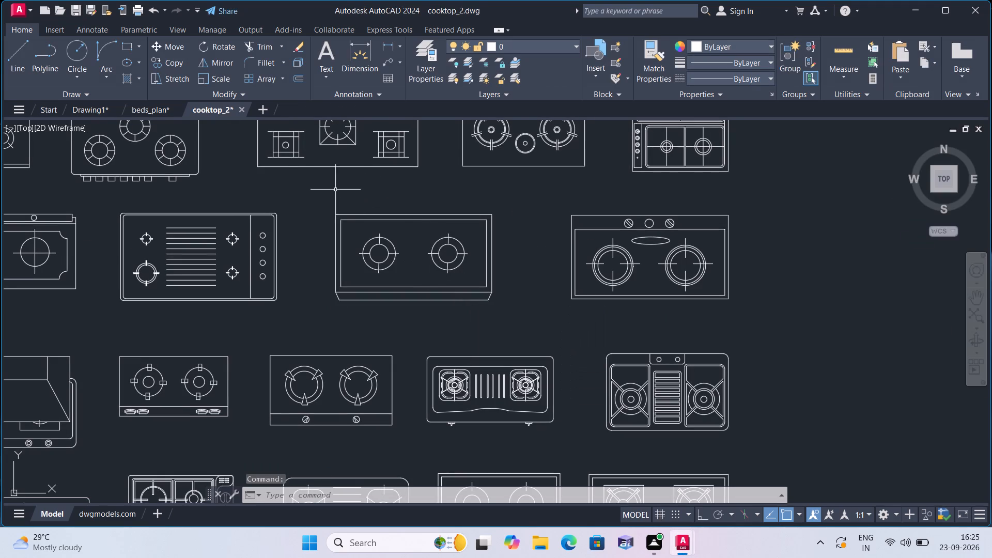
left_click(242, 110)
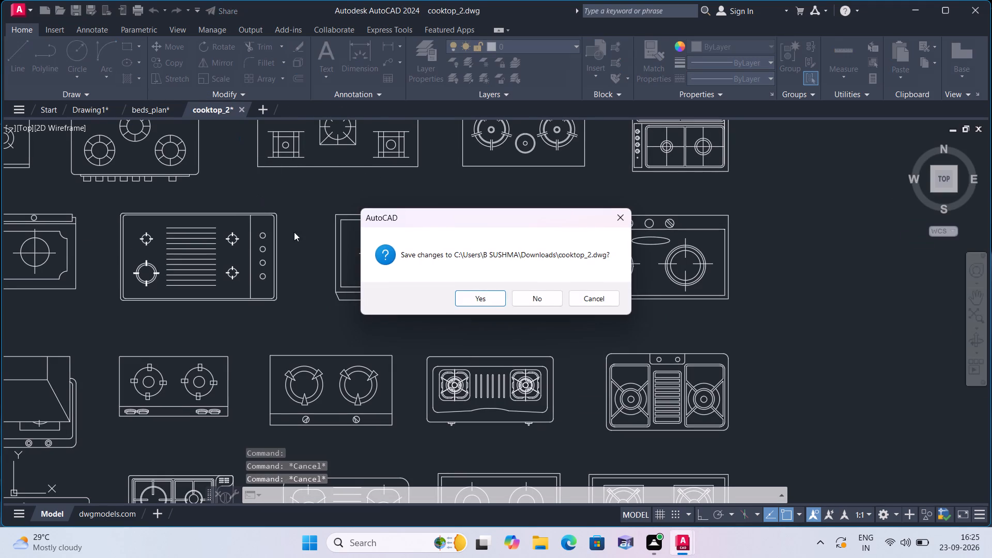
left_click(471, 301)
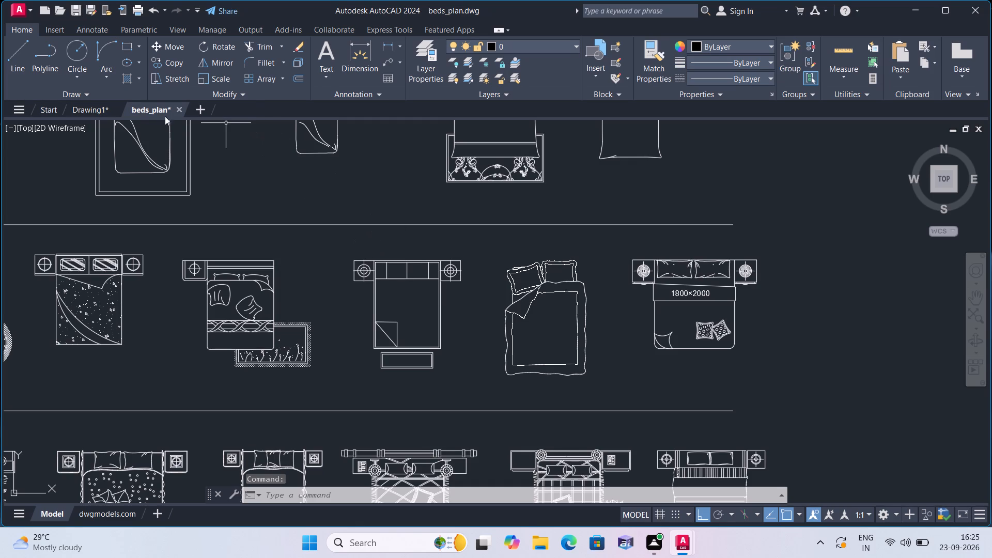
left_click(179, 110)
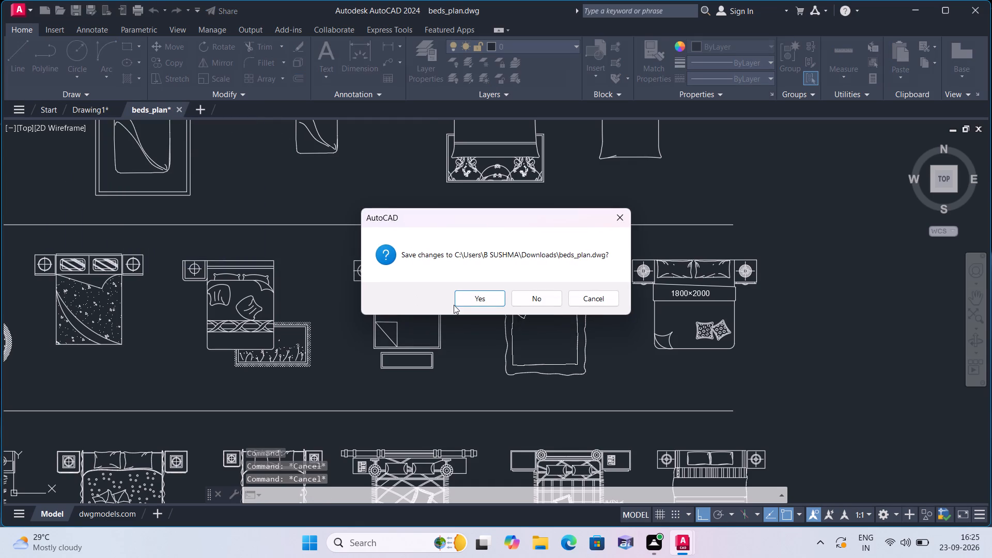
left_click(468, 299)
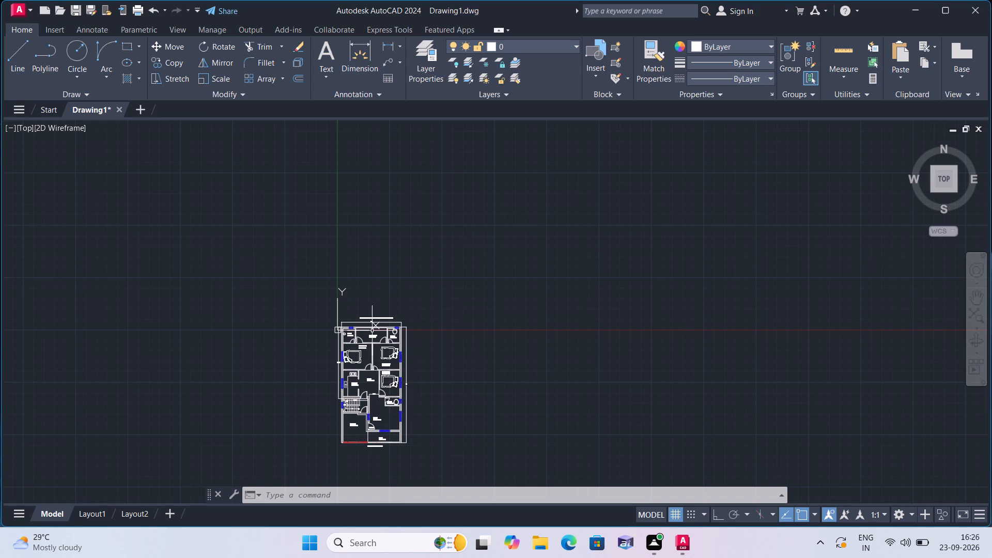
Save the floor plan drawing in the Downloads folder under the file name 12-9-26[3].
left_click(17, 13)
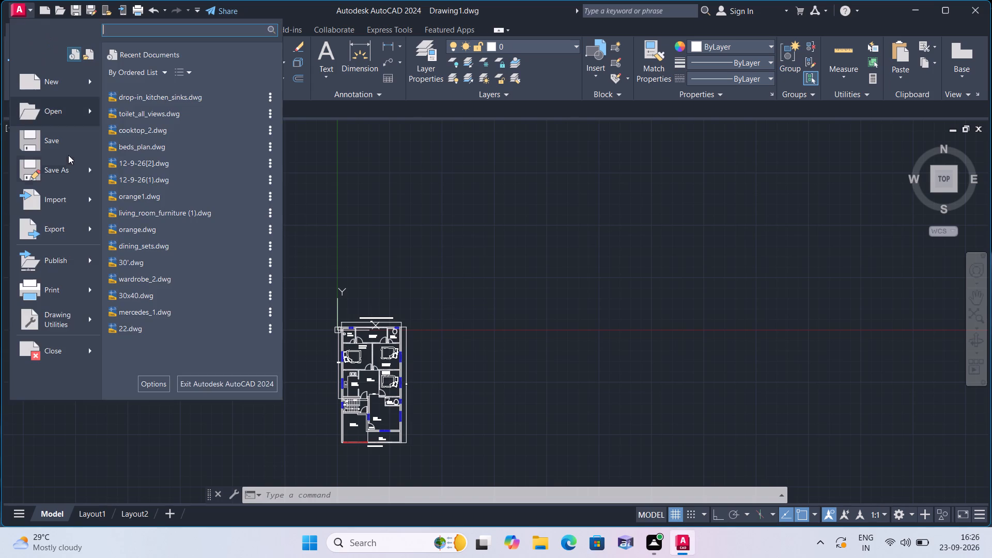
left_click(75, 146)
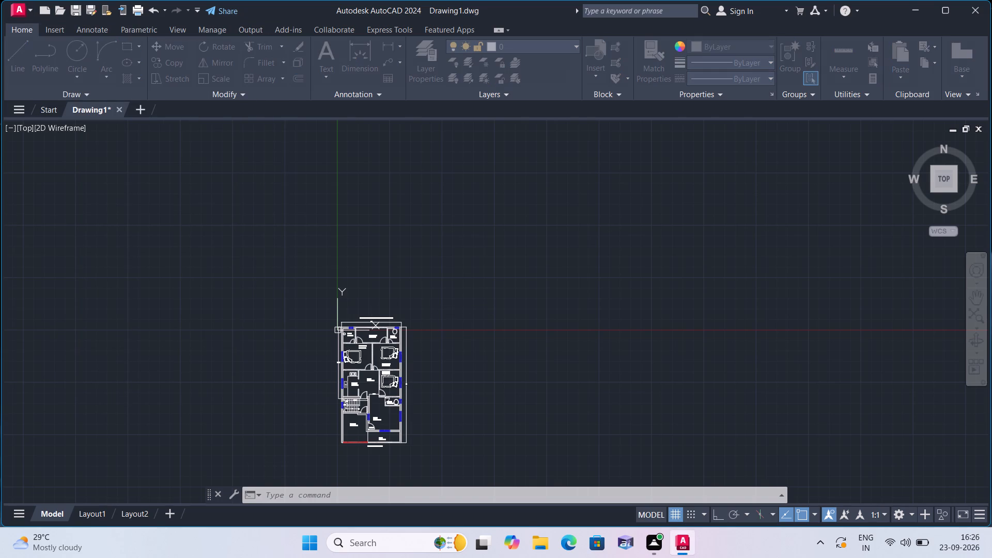
left_click(486, 384)
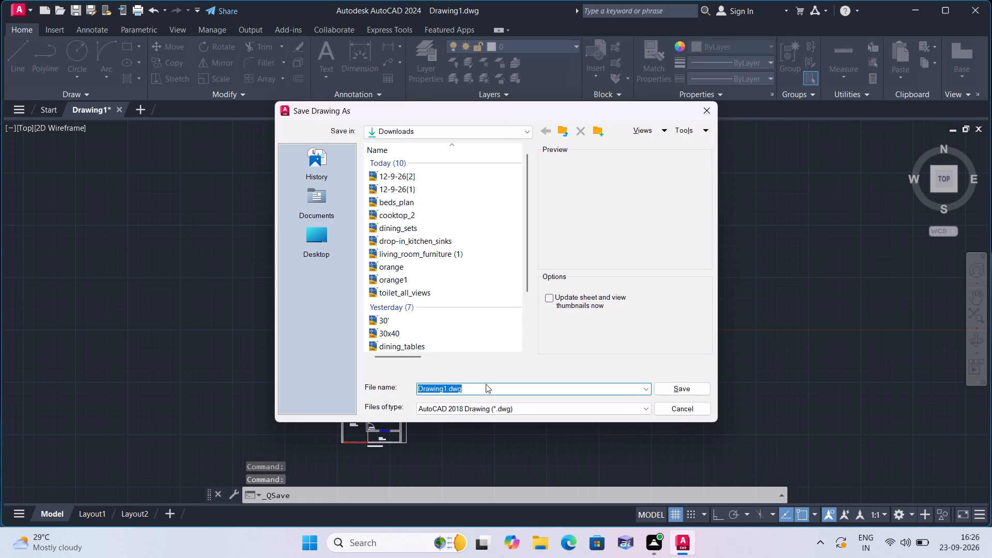
key("BackSpace")
key("BackSpace")
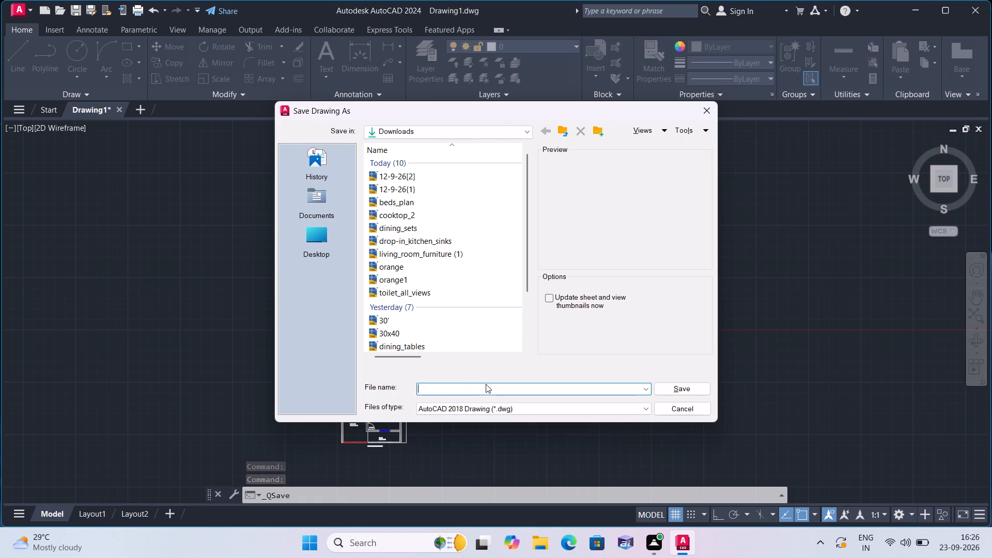
type("12-8")
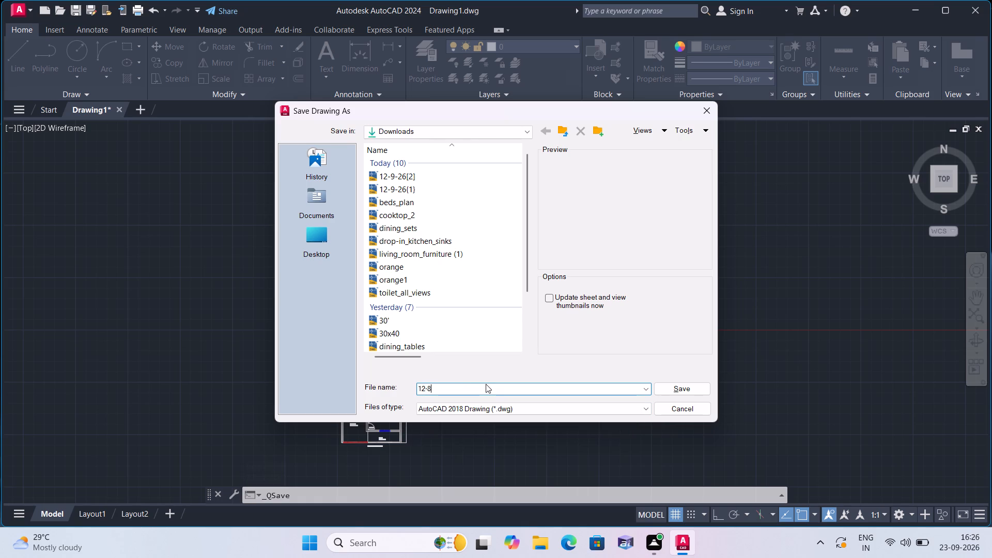
key("BackSpace")
key("9")
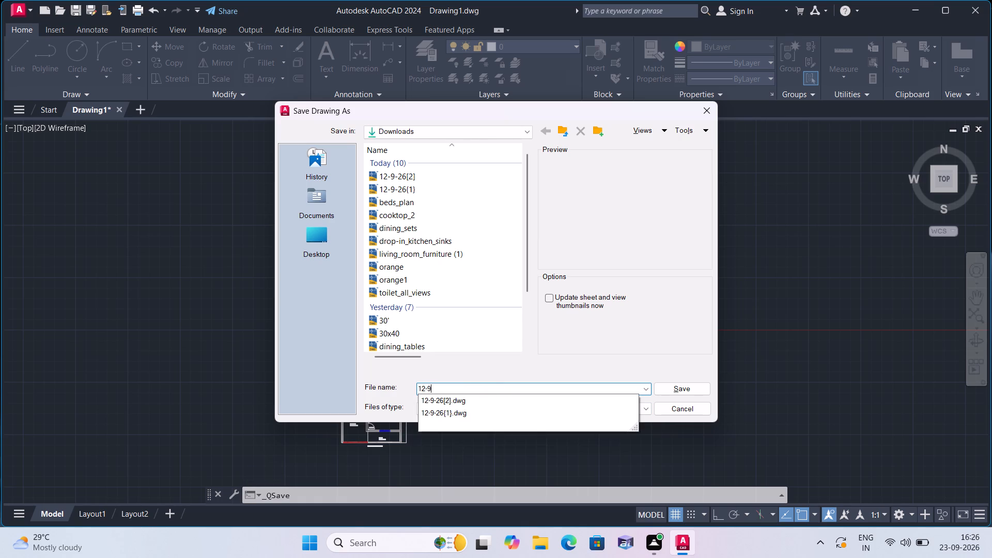
type("-26")
type("[3]")
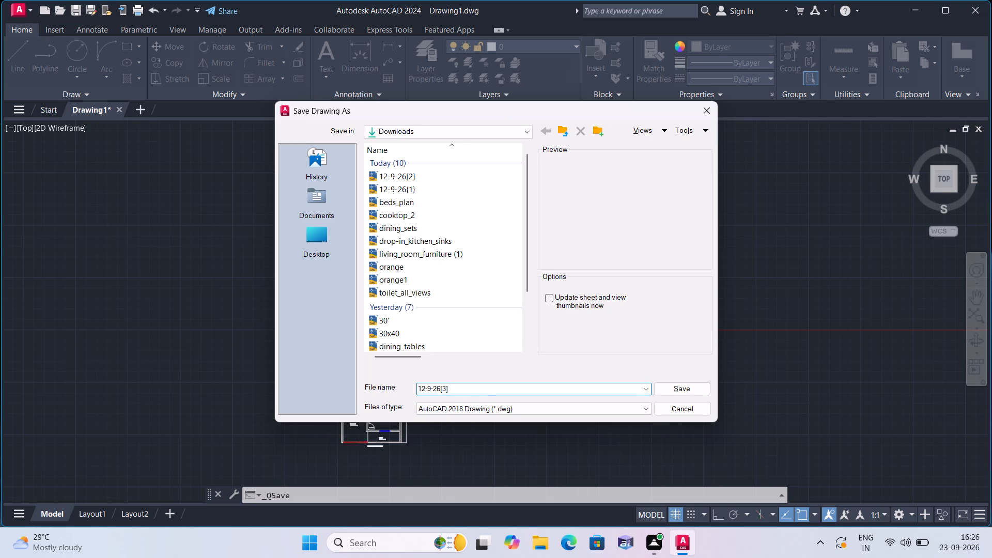
left_click(676, 390)
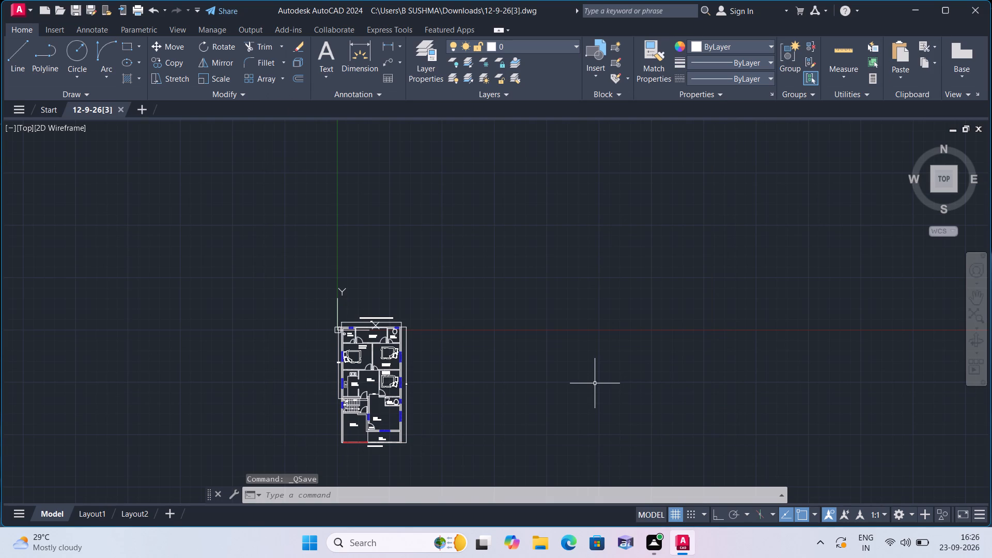
Start a plot of the model with the DWG To PDF.pc3 plotter and ISO A4 (297.00 x 210.00 MM) paper.
type("plot")
key("space")
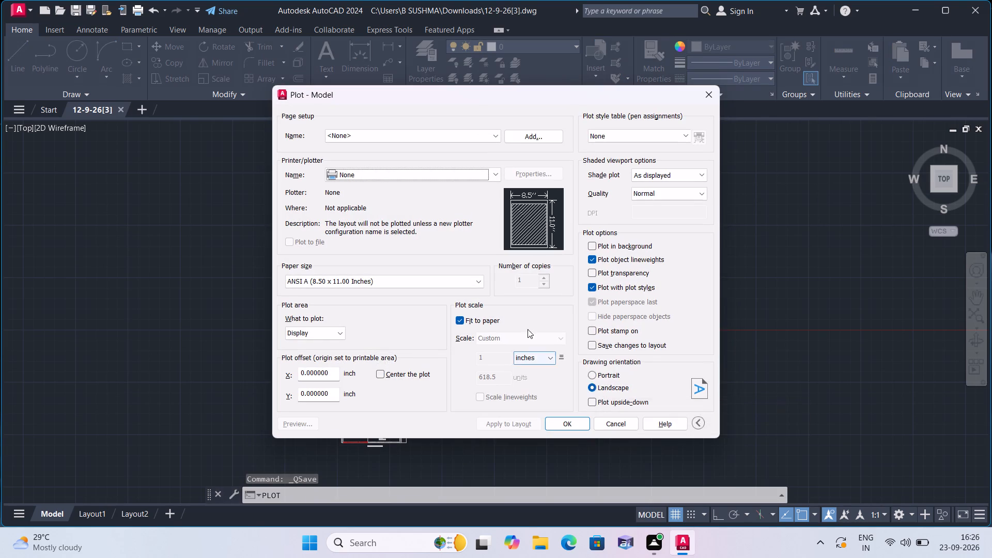
left_click(444, 177)
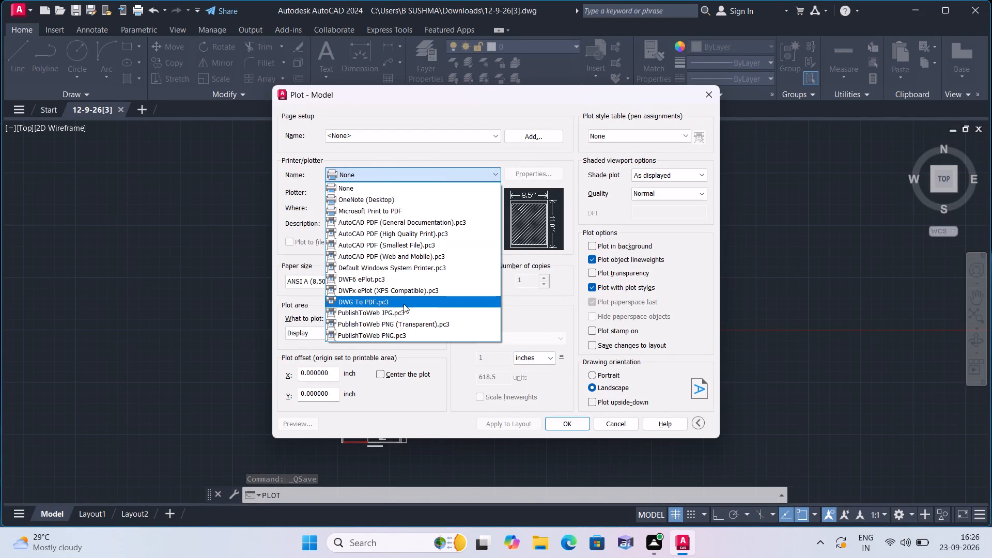
left_click(404, 304)
left_click(398, 274)
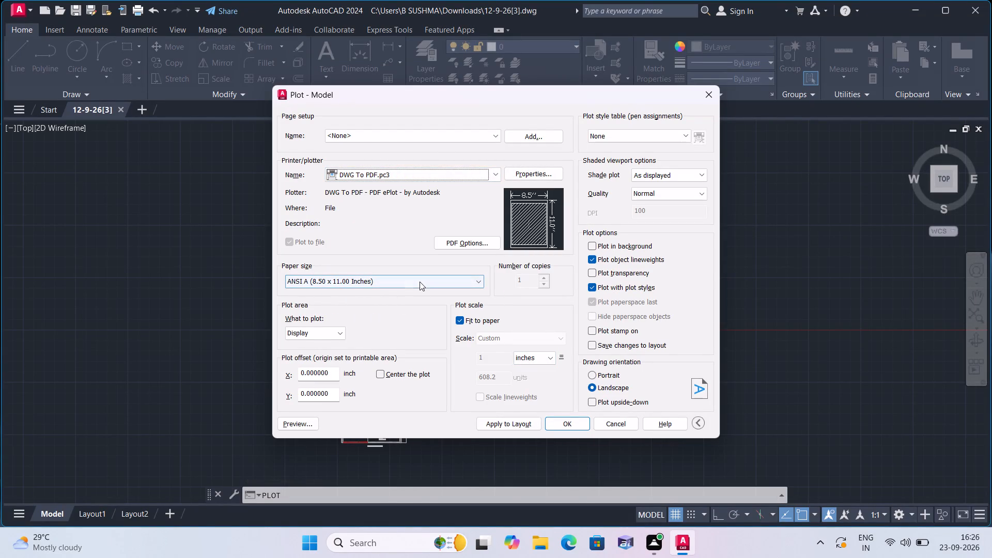
left_click(420, 282)
scroll(331, 376, "down", 4)
scroll(323, 539, "down", 1)
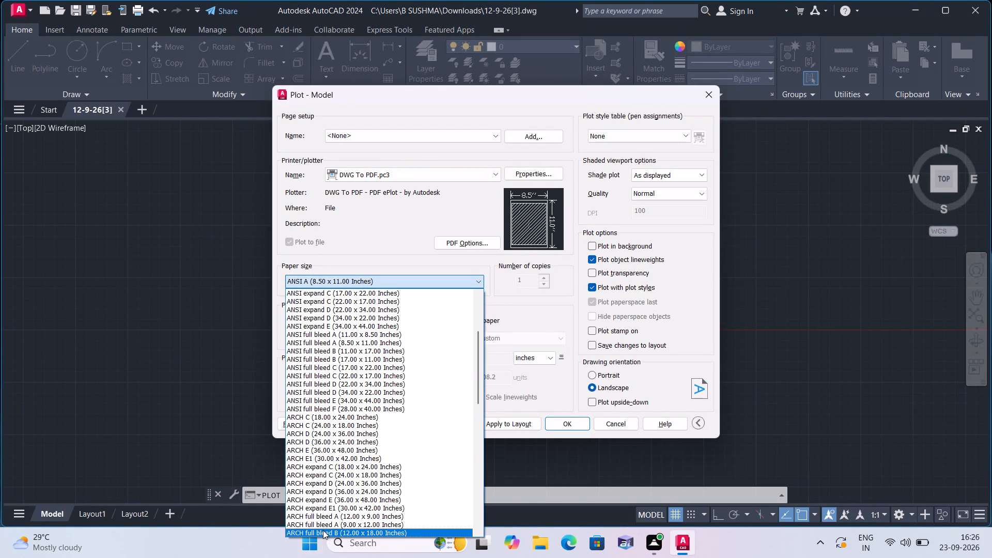
scroll(323, 529, "down", 5)
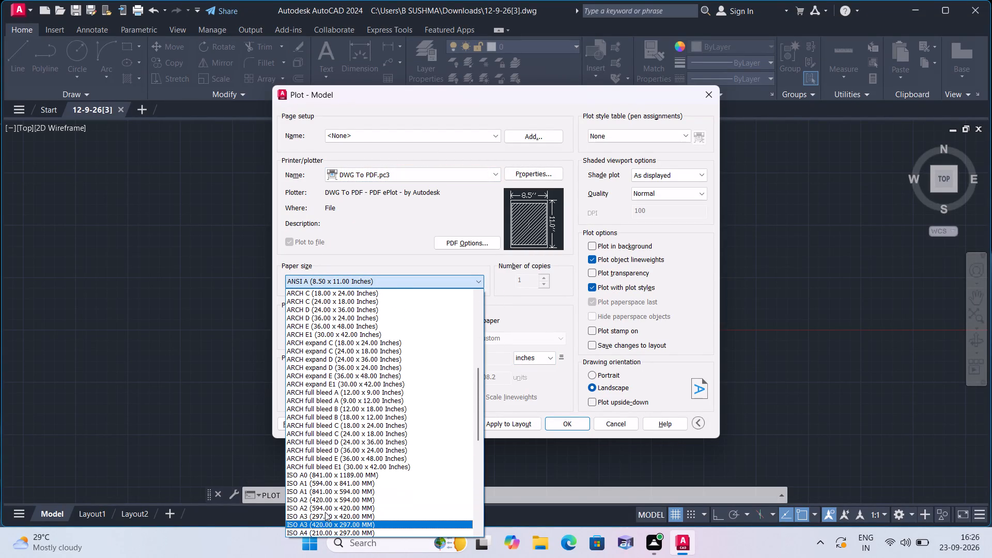
scroll(323, 526, "down", 1)
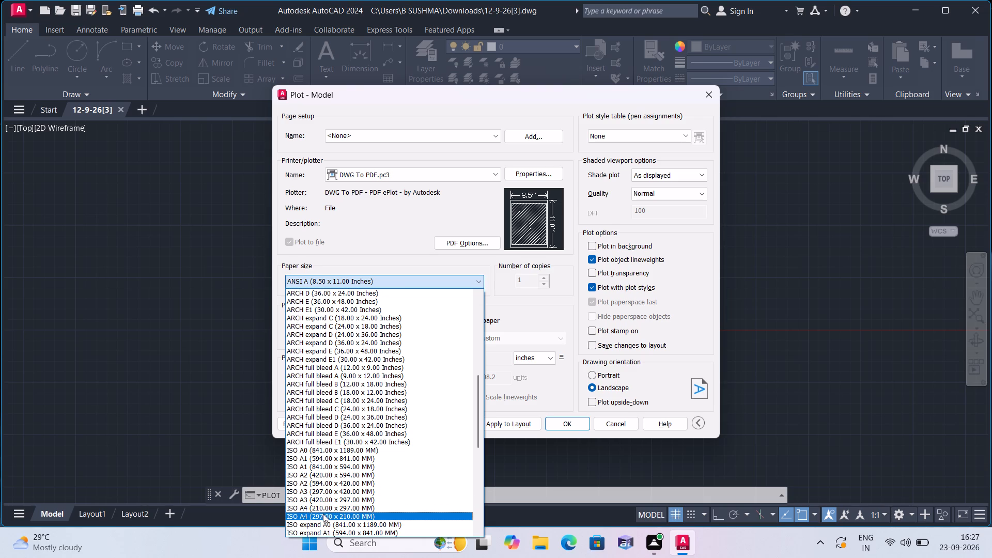
left_click(323, 514)
Set the plot area to a window enclosing the whole ground floor plan with its title and dimensions.
left_click(337, 334)
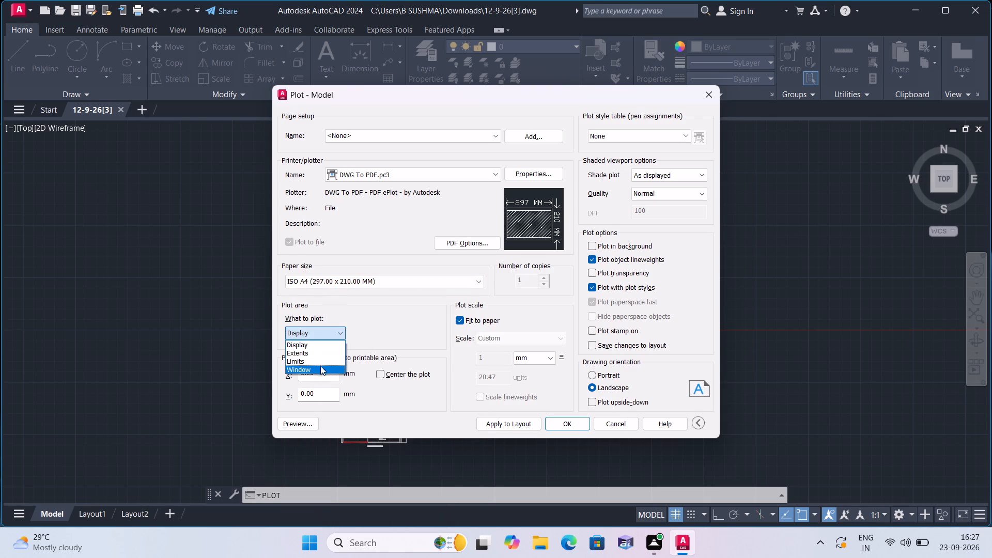
left_click(320, 367)
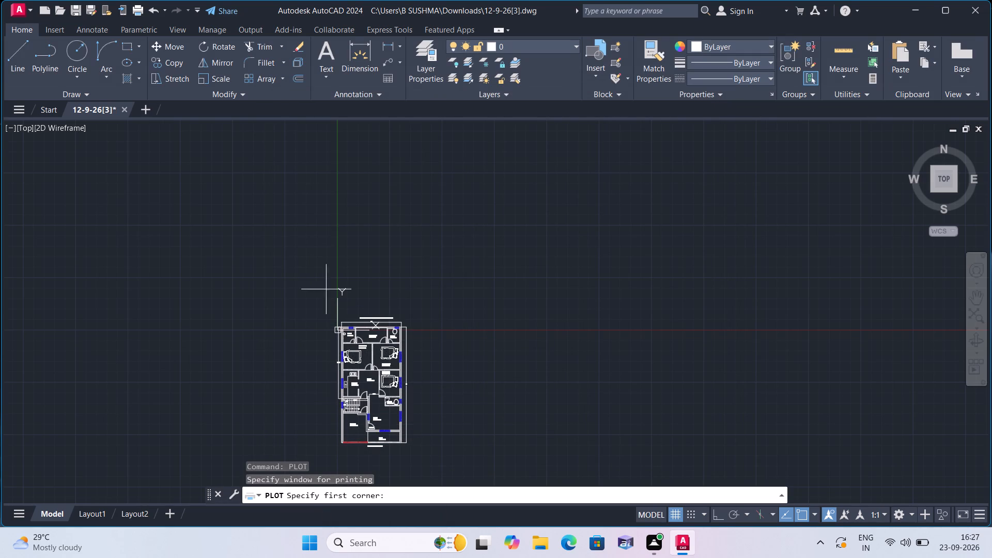
left_click(318, 299)
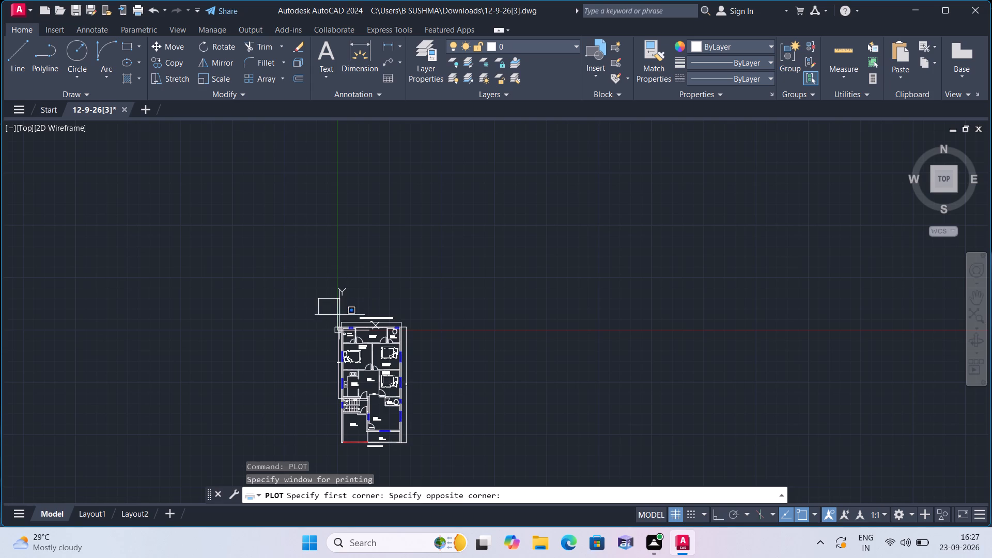
left_click(462, 464)
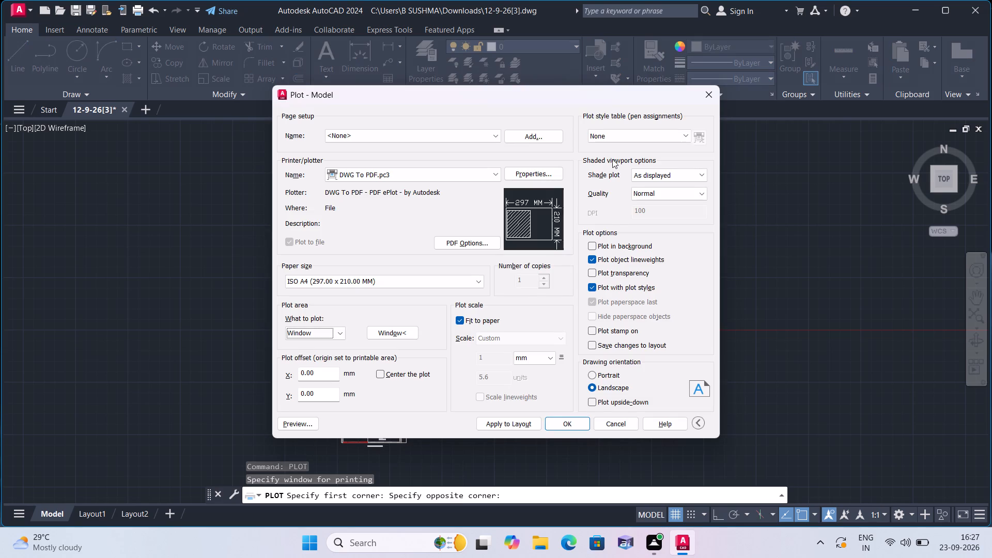
Assign the acad.ctb plot style table to all layouts and center the plot on the paper.
left_click(618, 138)
left_click(614, 156)
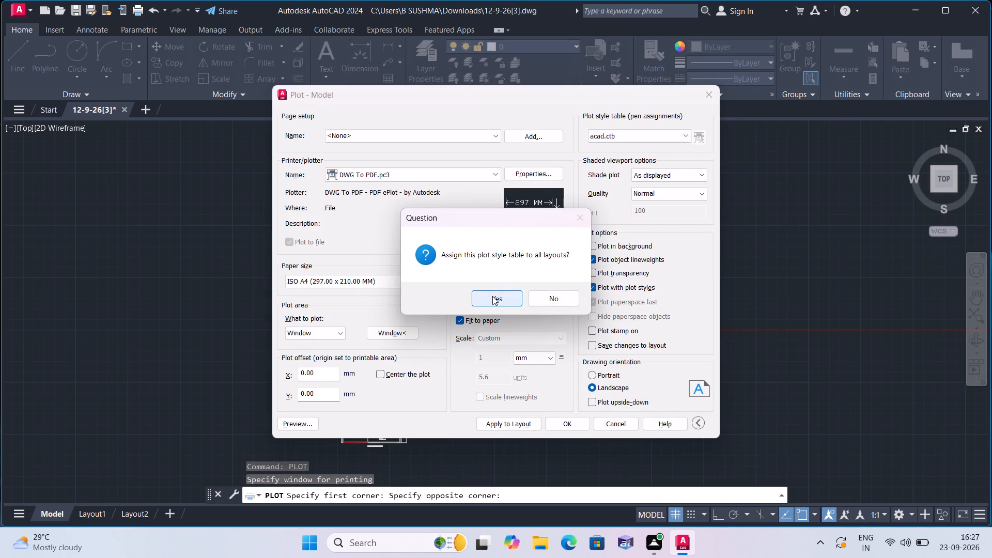
left_click(493, 296)
left_click(382, 374)
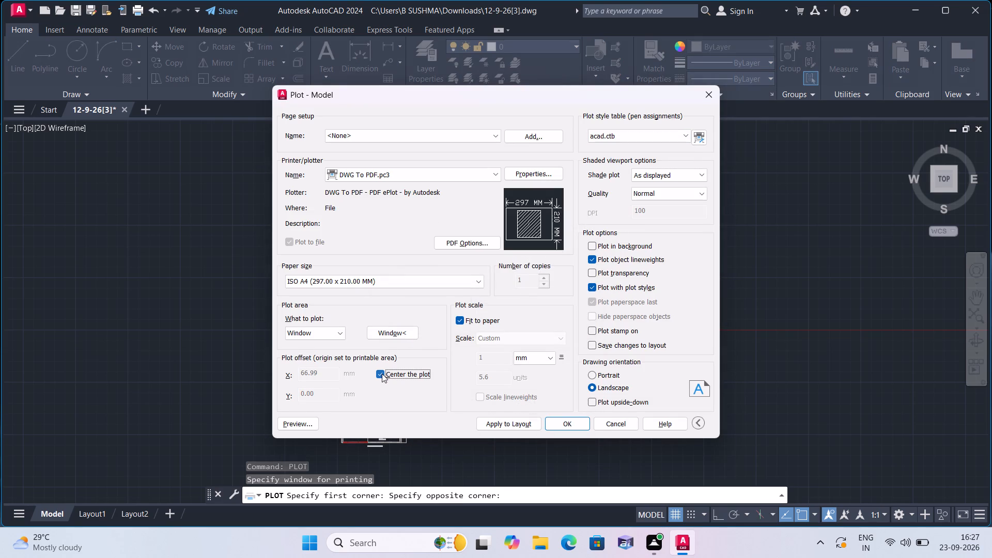
Preview the plot and examine the floor plan's room labels, staircase, dimensions and placement on the sheet.
left_click(296, 425)
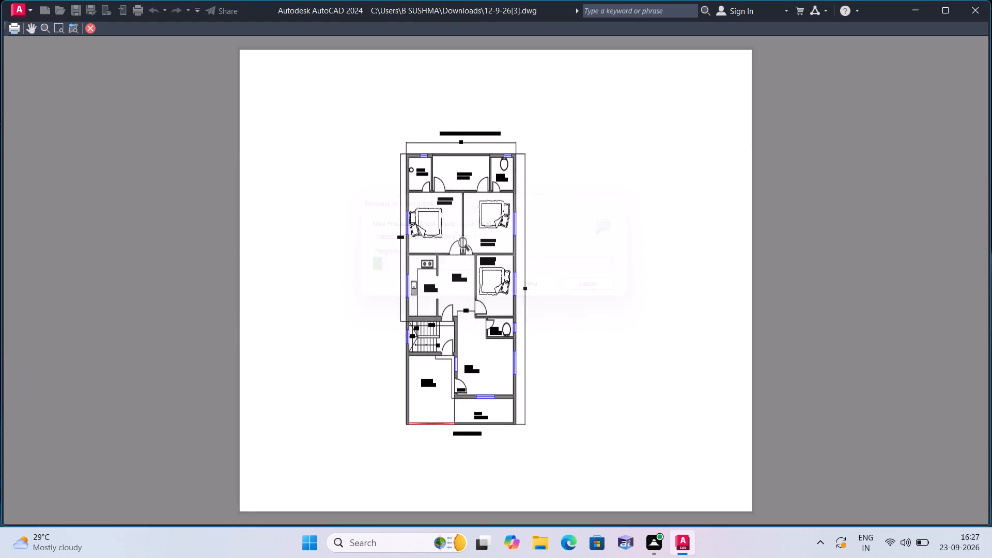
scroll(468, 310, "up", 2)
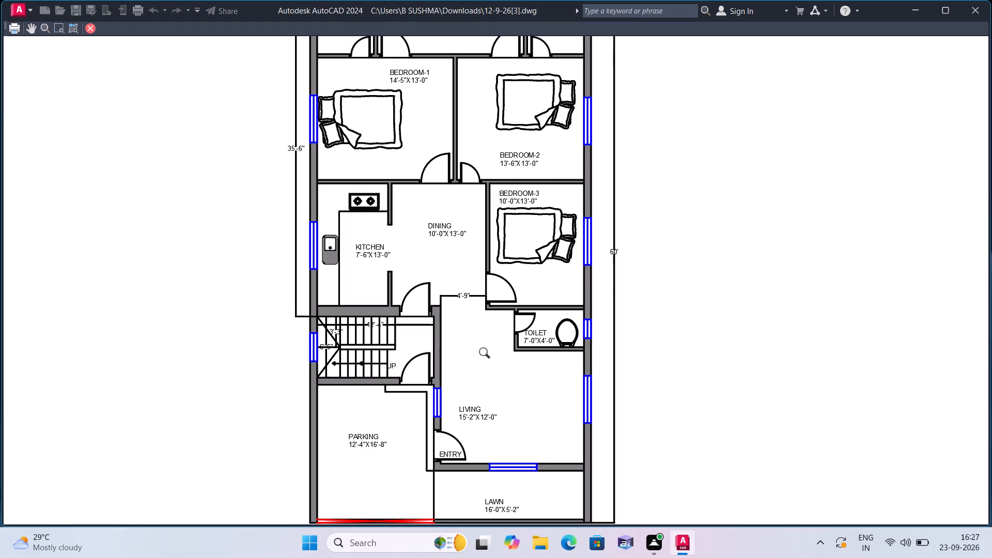
middle_click_drag(488, 366, 471, 285)
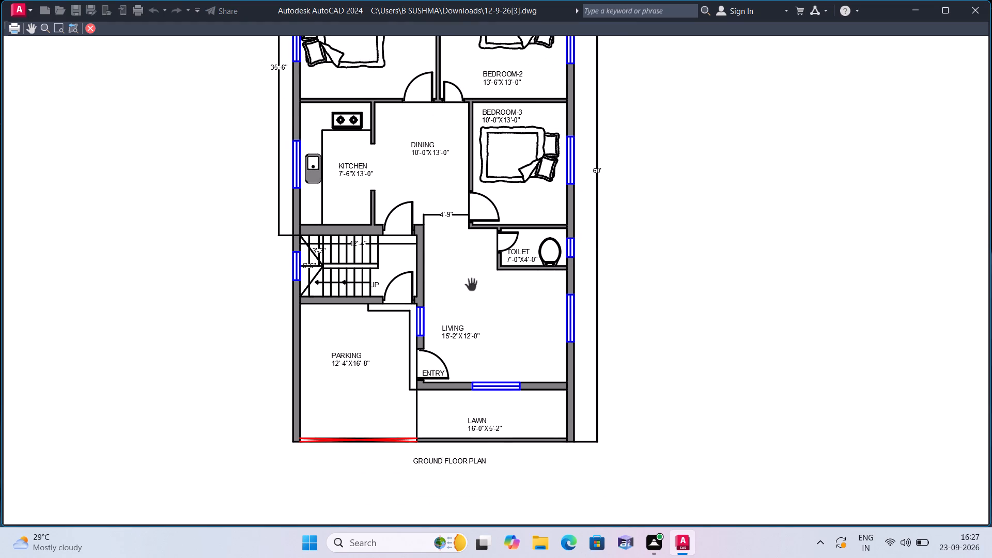
middle_click_drag(471, 285, 420, 392)
scroll(426, 395, "down", 1)
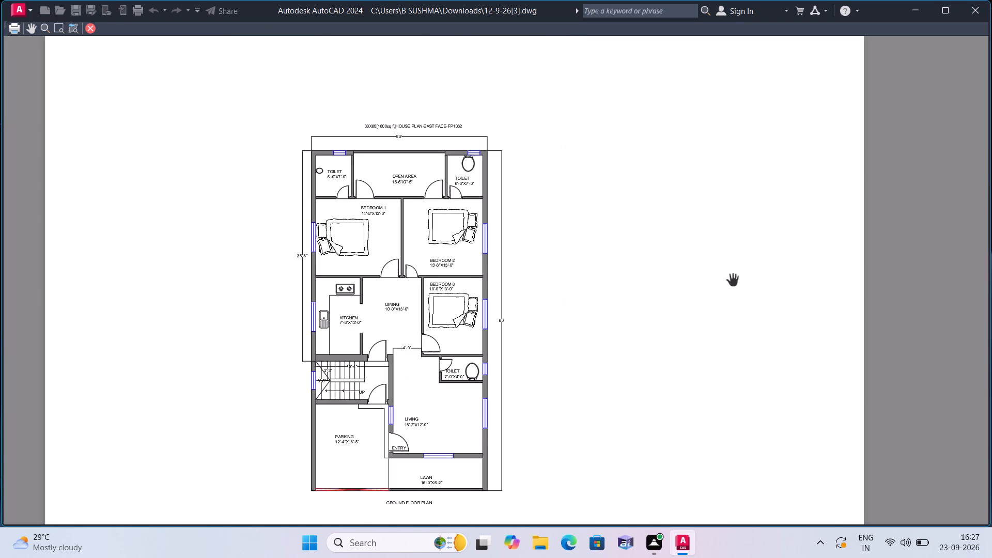
right_click(634, 305)
left_click(657, 312)
Apply the plot settings to the layout and plot to 12-9-26[3]-Model.pdf in Documents, dismissing the app chooser for opening the PDF.
left_click(504, 423)
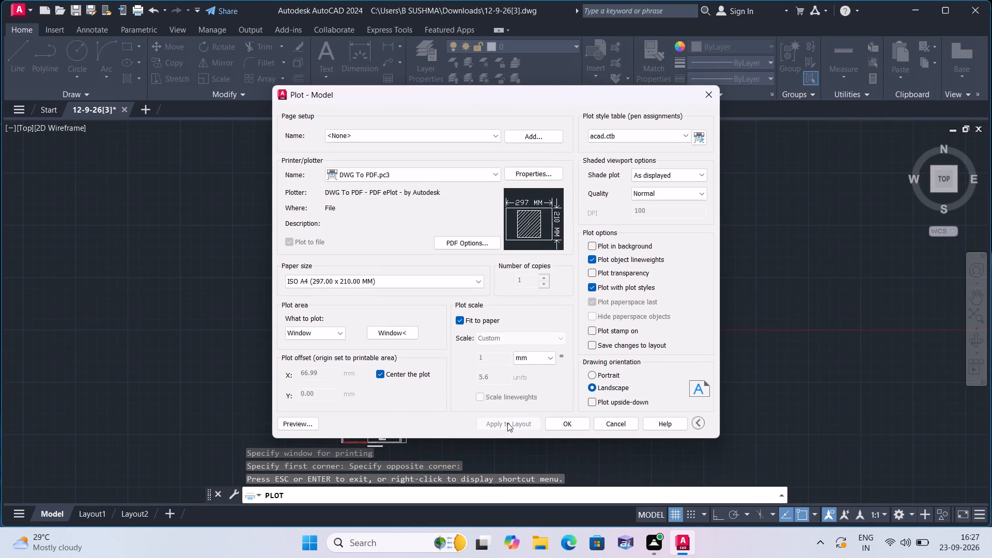
left_click(567, 428)
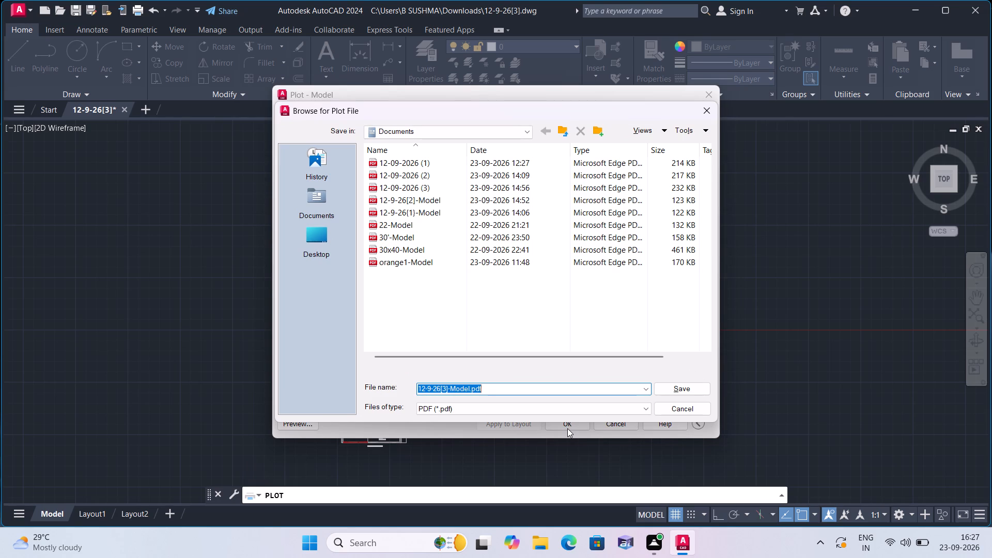
left_click(693, 391)
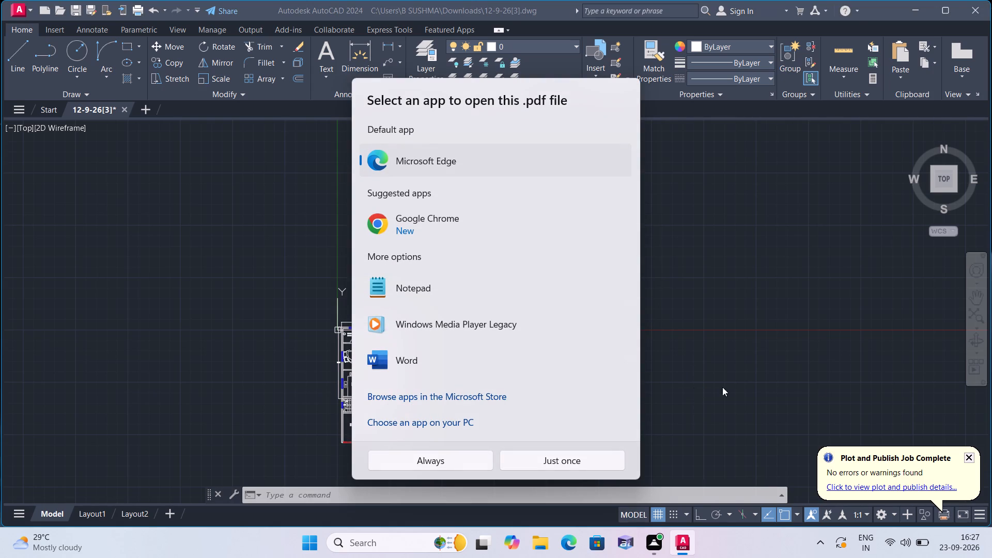
left_click(820, 386)
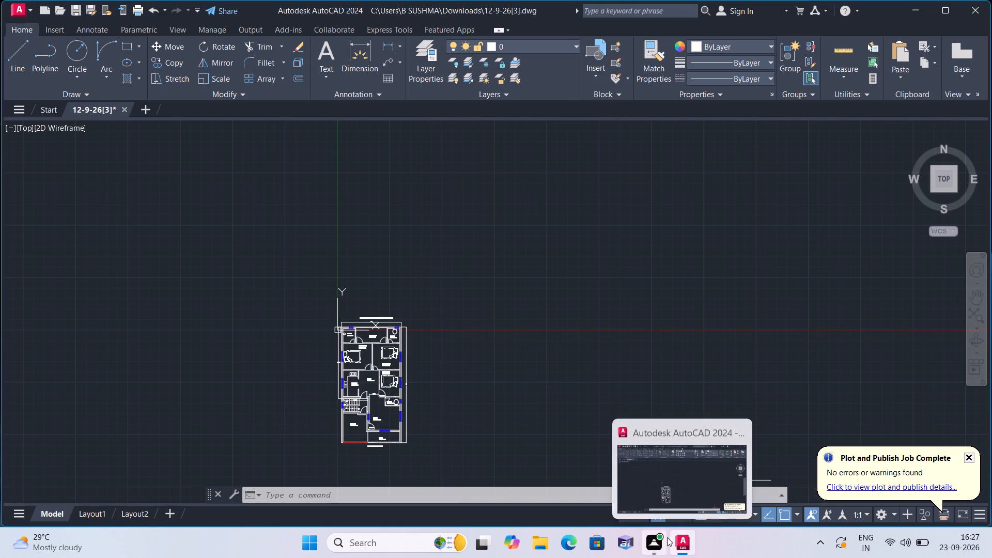